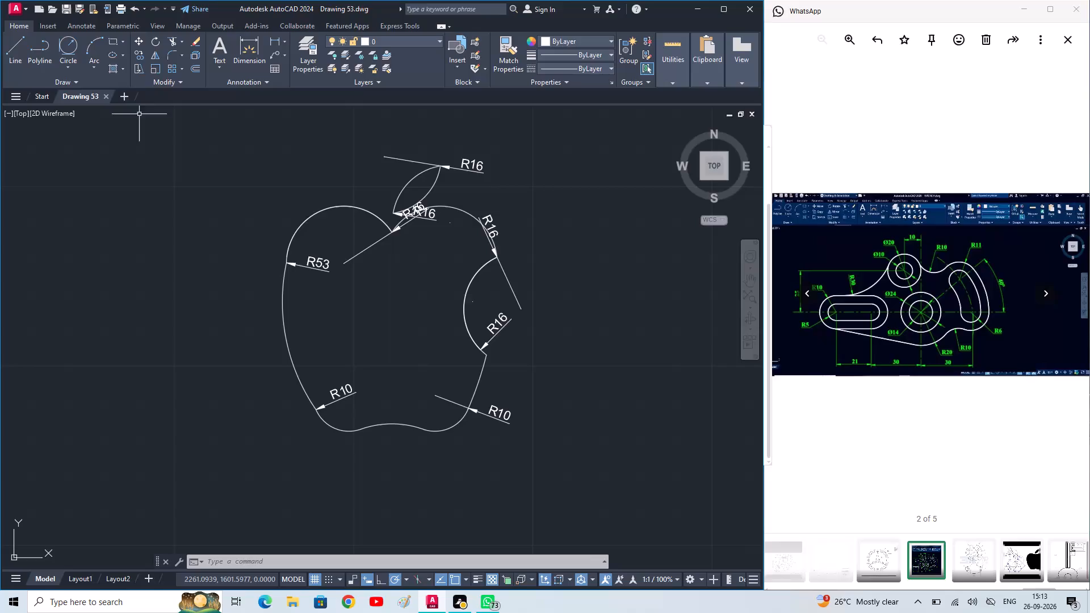
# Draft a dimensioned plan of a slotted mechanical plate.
# Start a new blank drawing separate from Drawing 53.
pyautogui.click(125, 91)
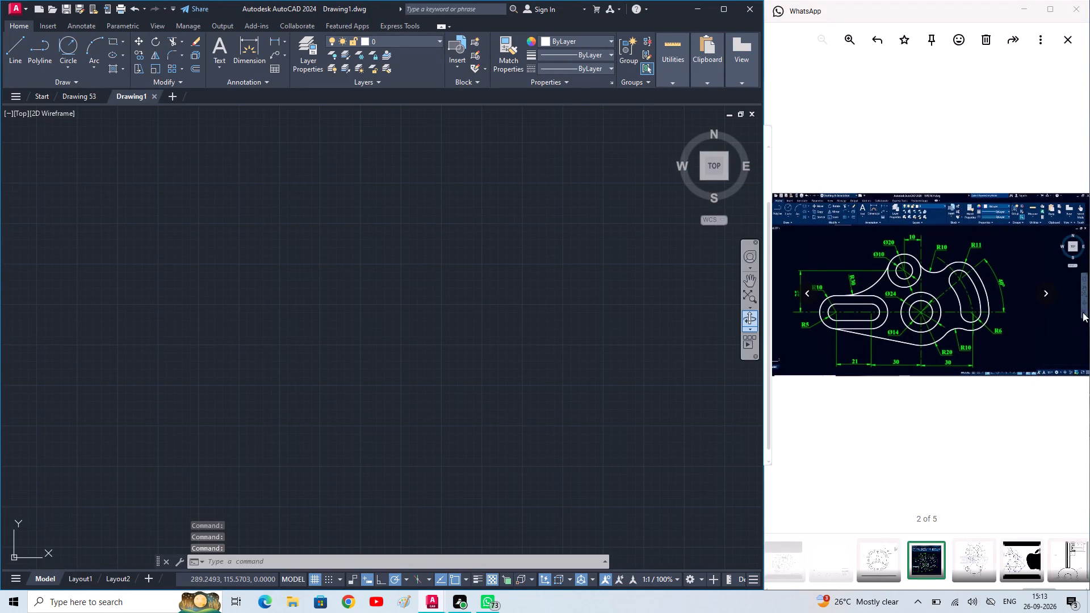
# Switch to the WhatsApp reference image and examine the dimensioned plate with its slots and circles up close.
pyautogui.scroll(1, 959, 316)
pyautogui.scroll(4, 895, 315)
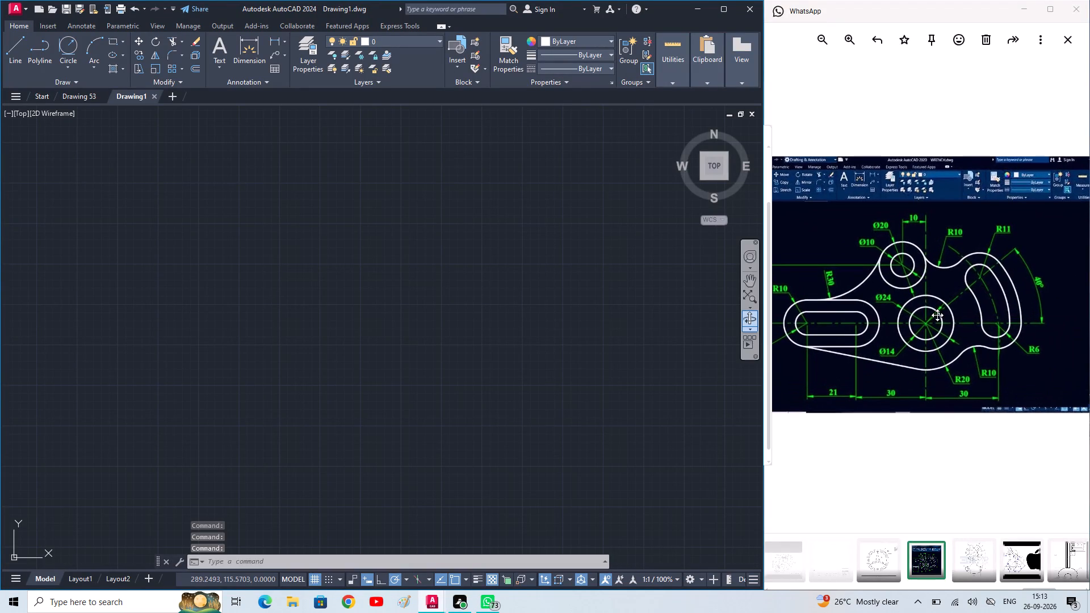
pyautogui.scroll(2, 937, 315)
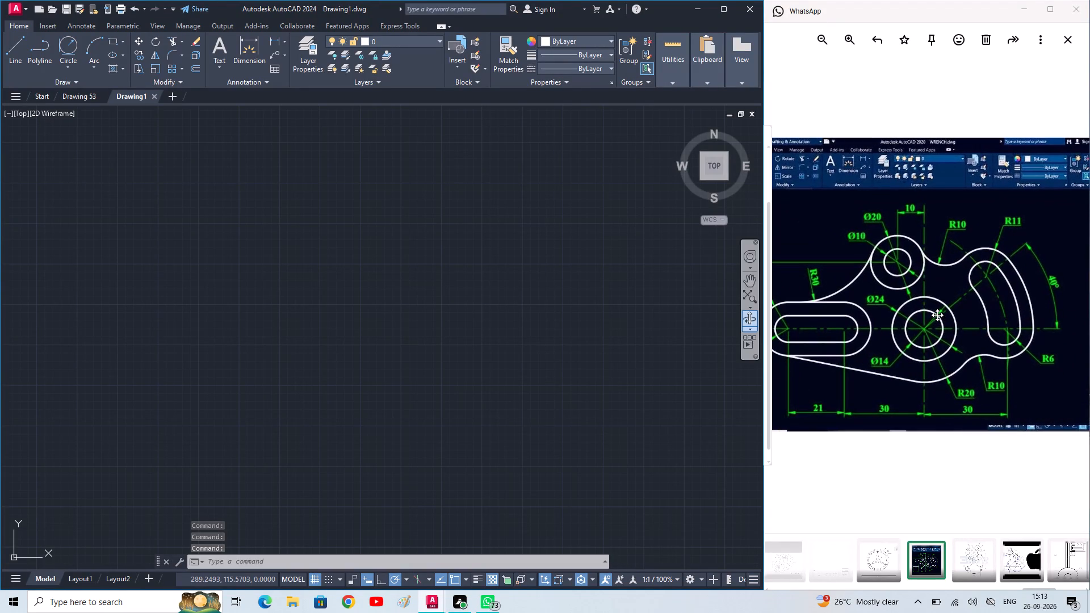
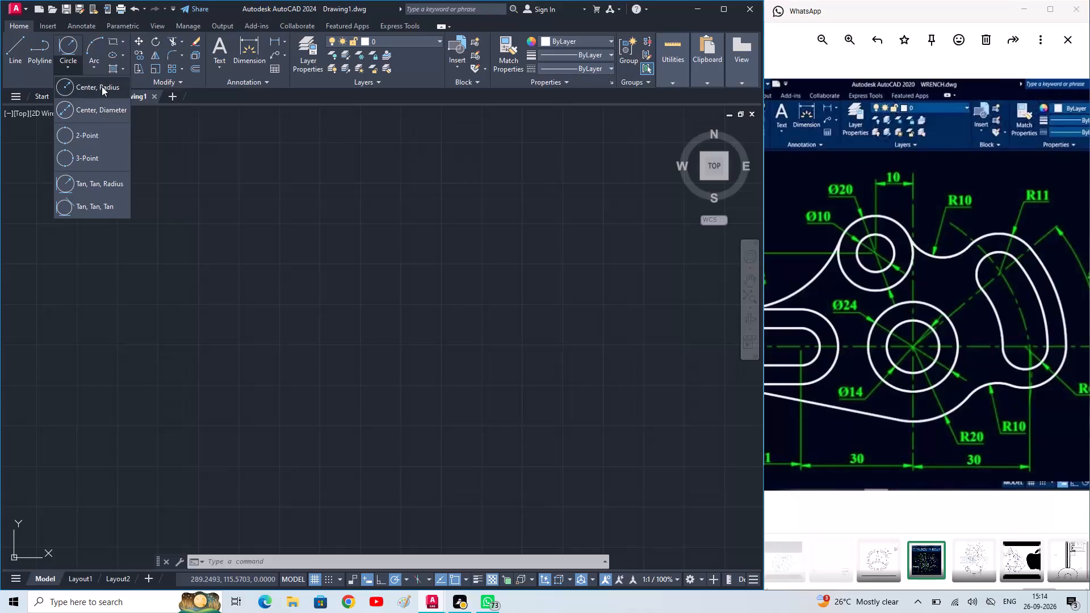
# Draw a circle of diameter 24 in the empty drawing area as the plate's central boss.
pyautogui.click(106, 109)
pyautogui.click(328, 317)
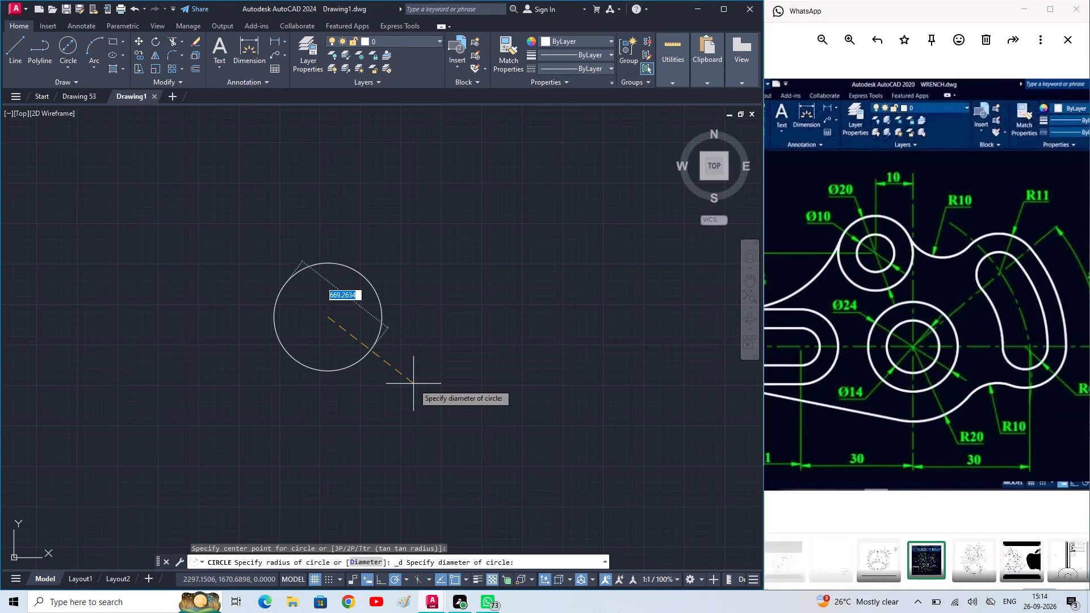
pyautogui.write('24')
pyautogui.press('Return')
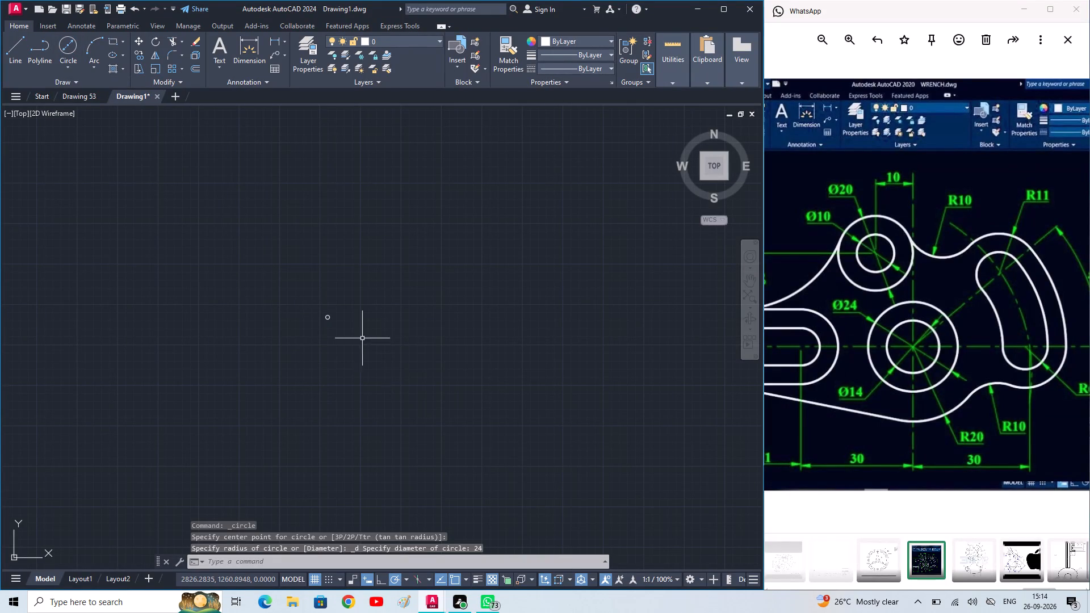
# Draw a concentric circle of diameter 14 at the centre of the 24-diameter circle.
pyautogui.scroll(4, 357, 337)
pyautogui.moveTo(236, 268); pyautogui.dragTo(536, 401, button='middle')
pyautogui.scroll(3, 461, 344)
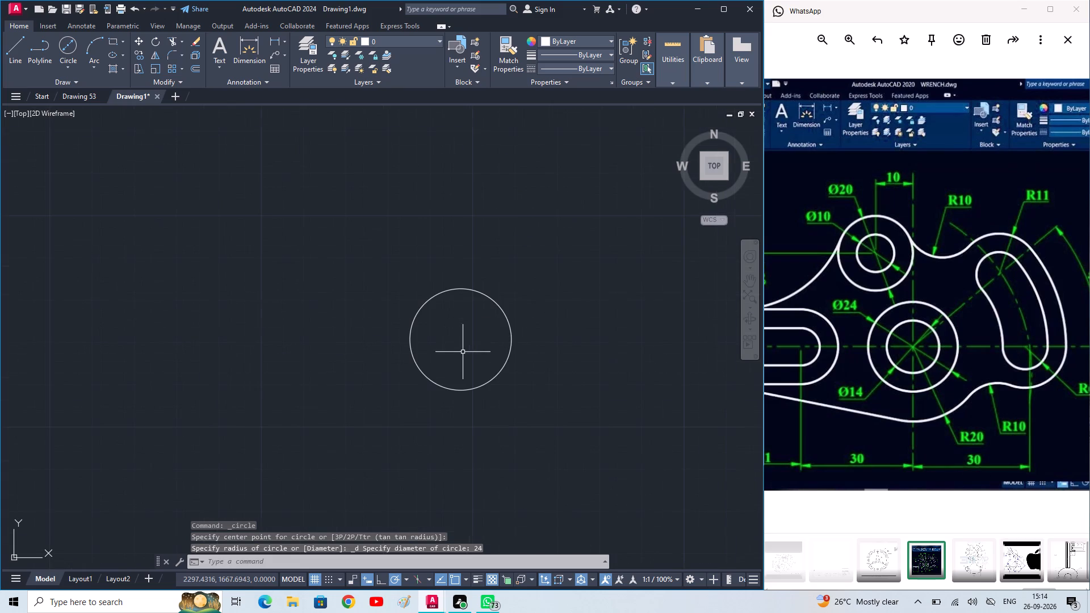
pyautogui.press('space')
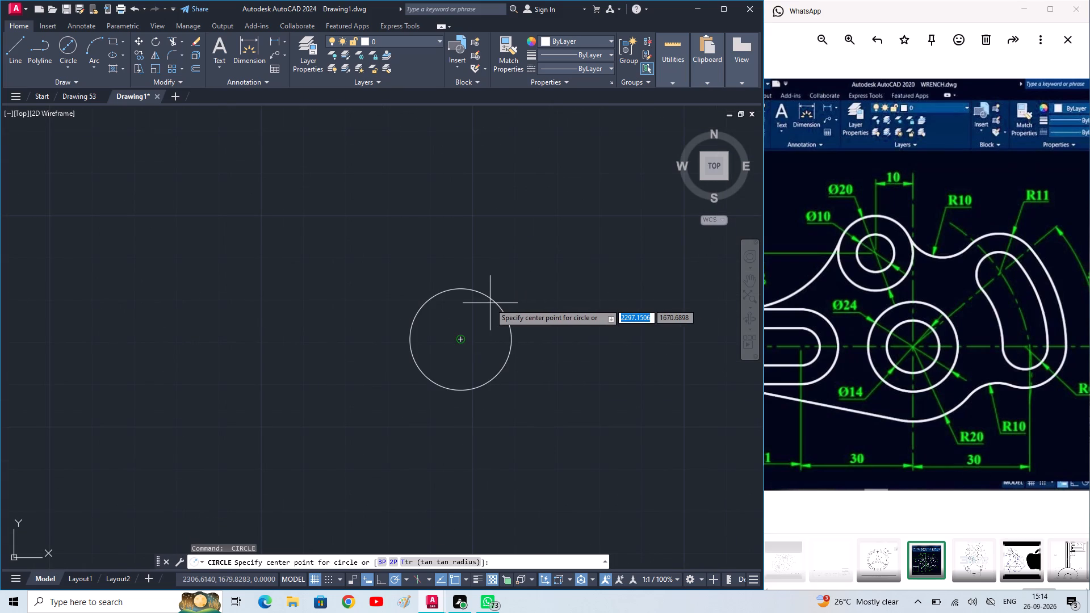
pyautogui.click(459, 340)
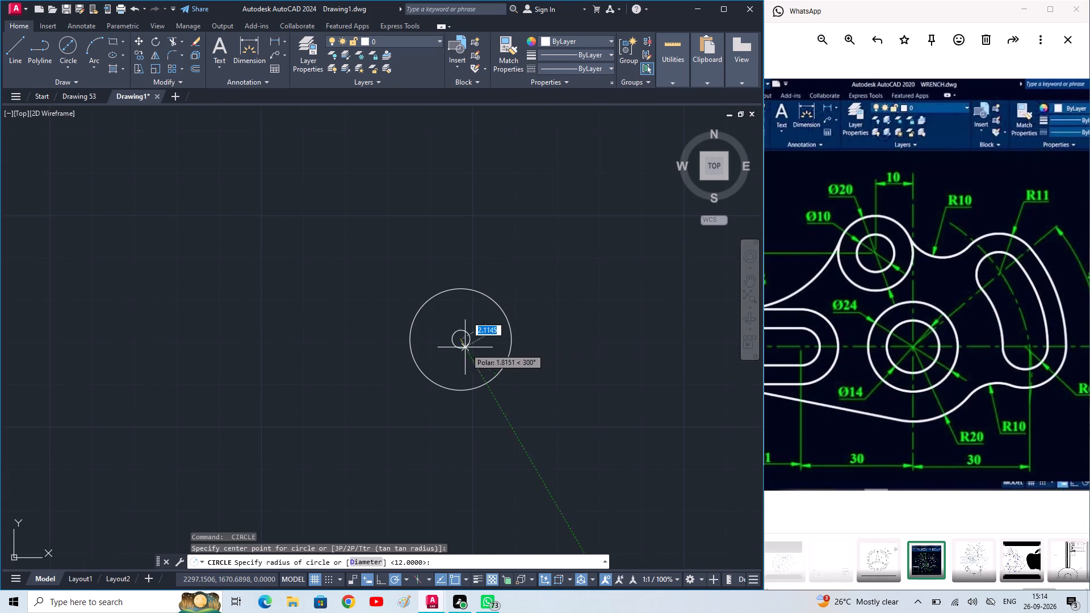
pyautogui.write('d')
pyautogui.press('space')
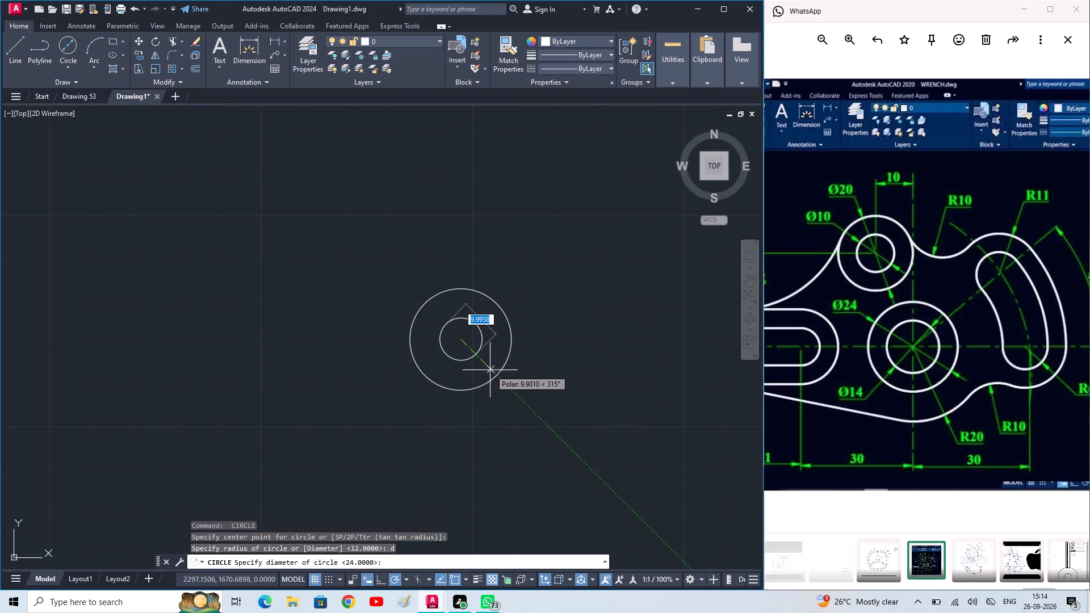
pyautogui.write('14')
pyautogui.press('Return')
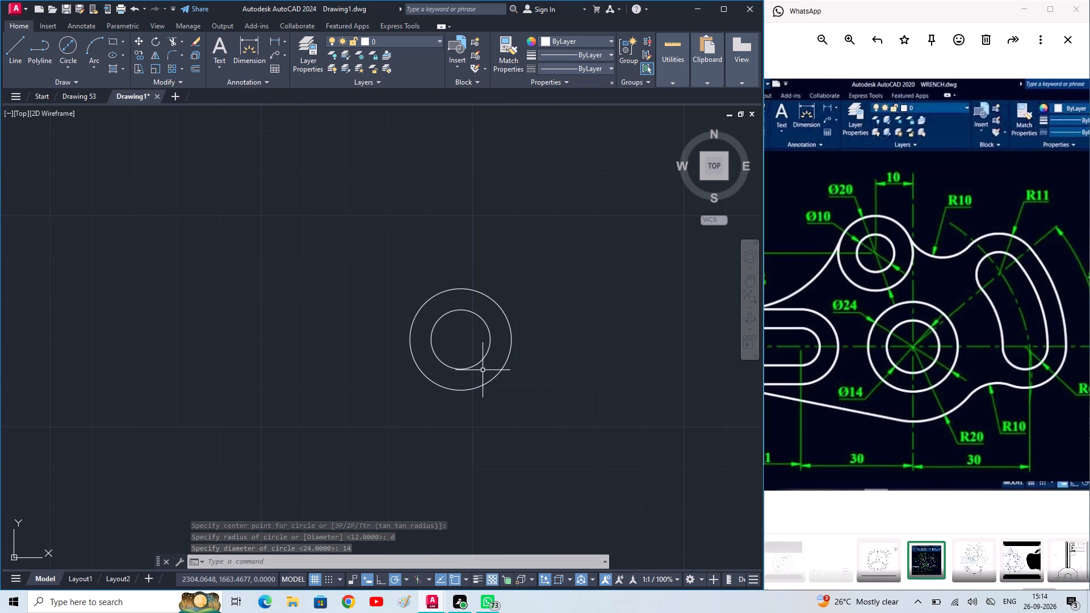
# Draw a short vertical marker line about 5.5 long, running down from a point tracked 30 to the right of the circles' centre.
pyautogui.write('l')
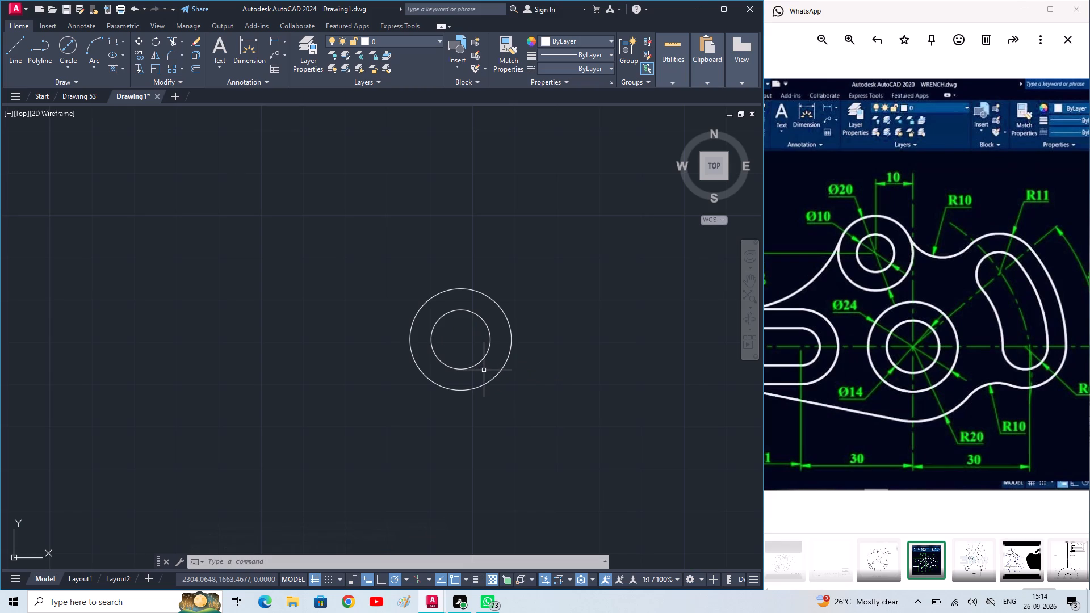
pyautogui.press('space')
pyautogui.write('tk')
pyautogui.press('space')
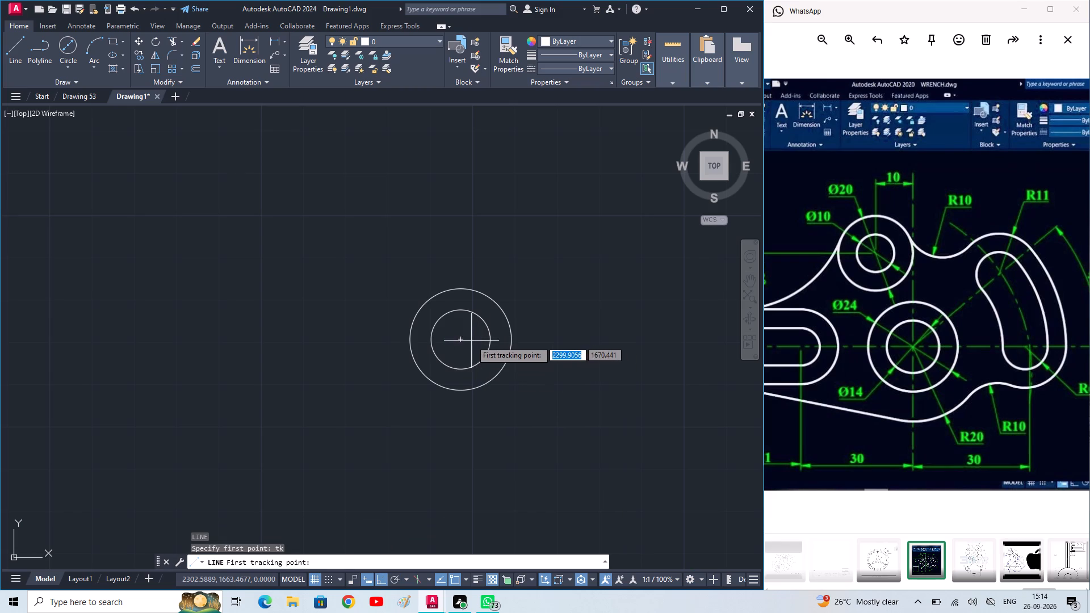
pyautogui.click(460, 341)
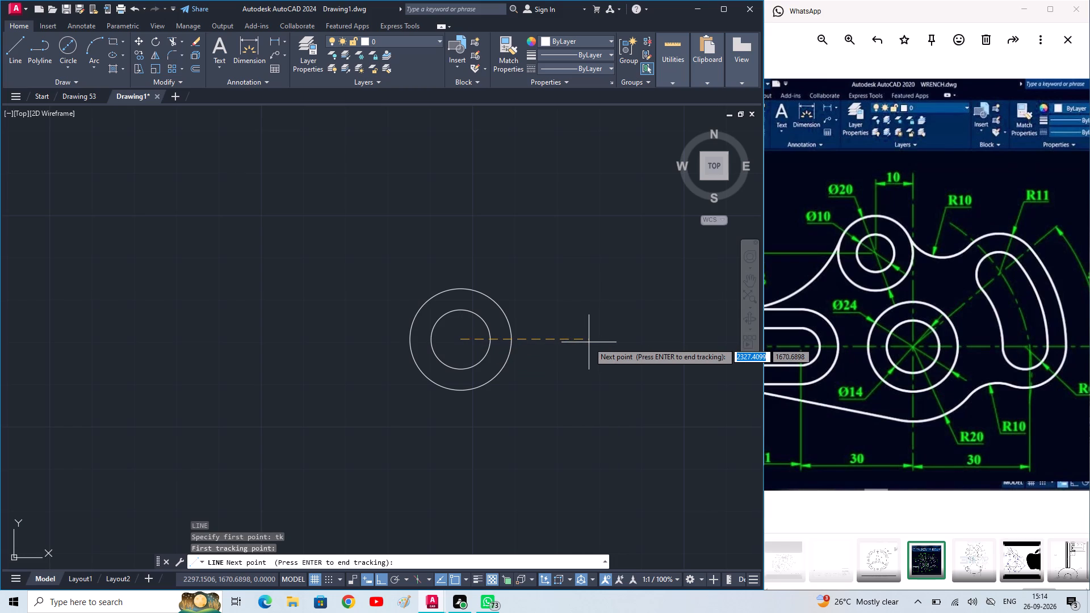
pyautogui.write('30')
pyautogui.press('Return')
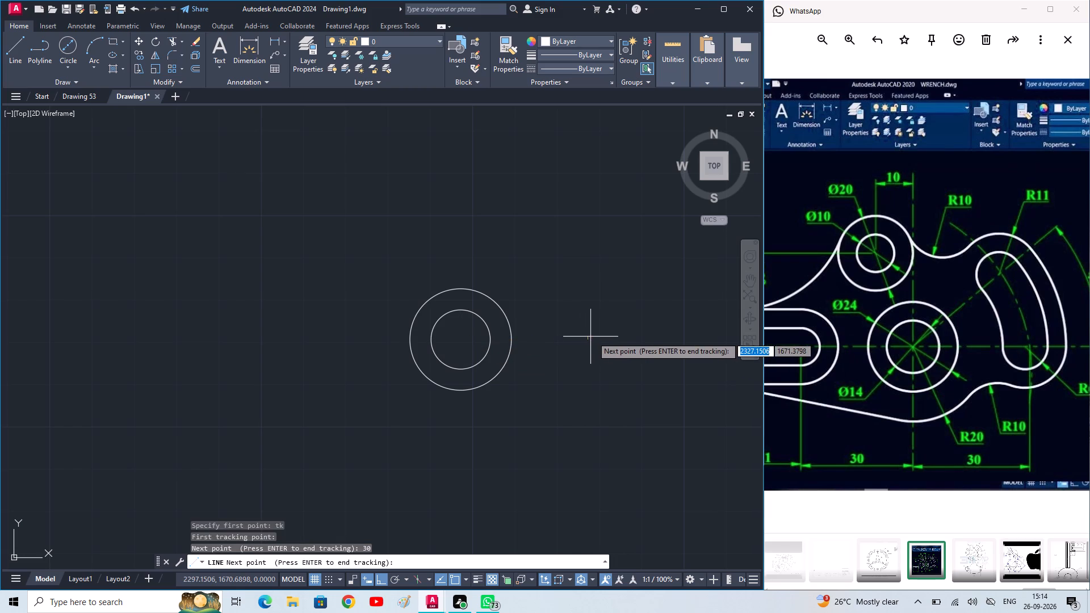
pyautogui.press('space')
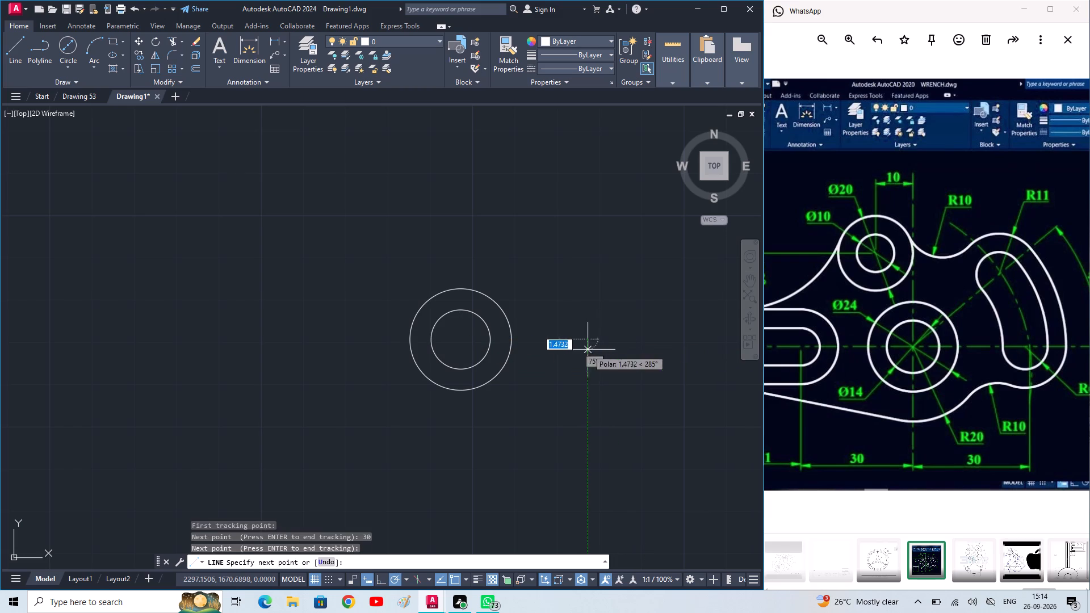
pyautogui.click(588, 363)
pyautogui.press('space')
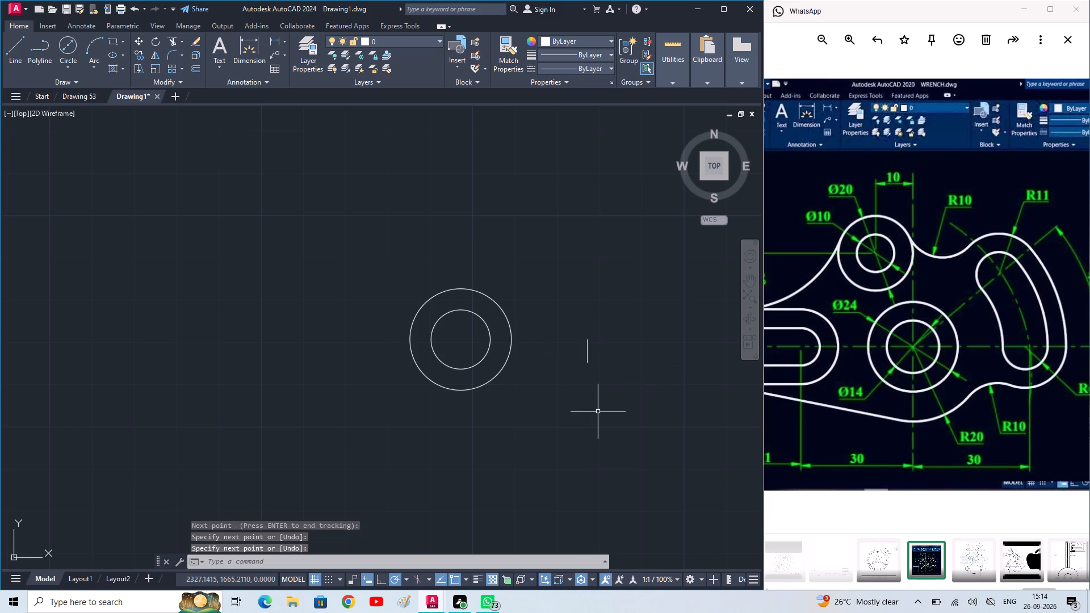
# Start a circle centred on the upper end of the short vertical marker line.
pyautogui.write('c')
pyautogui.press('space')
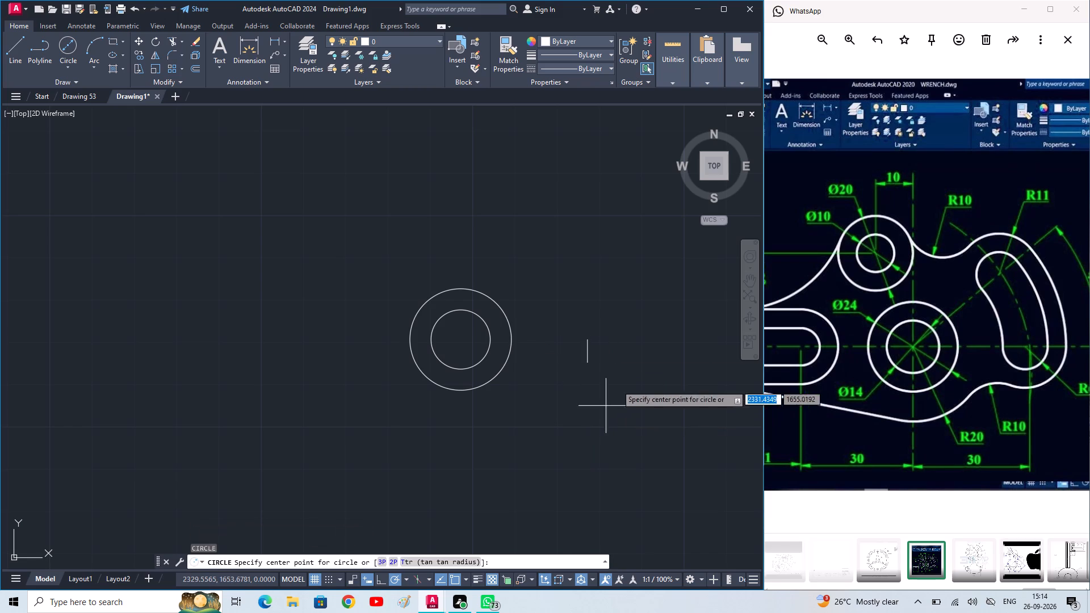
pyautogui.click(586, 342)
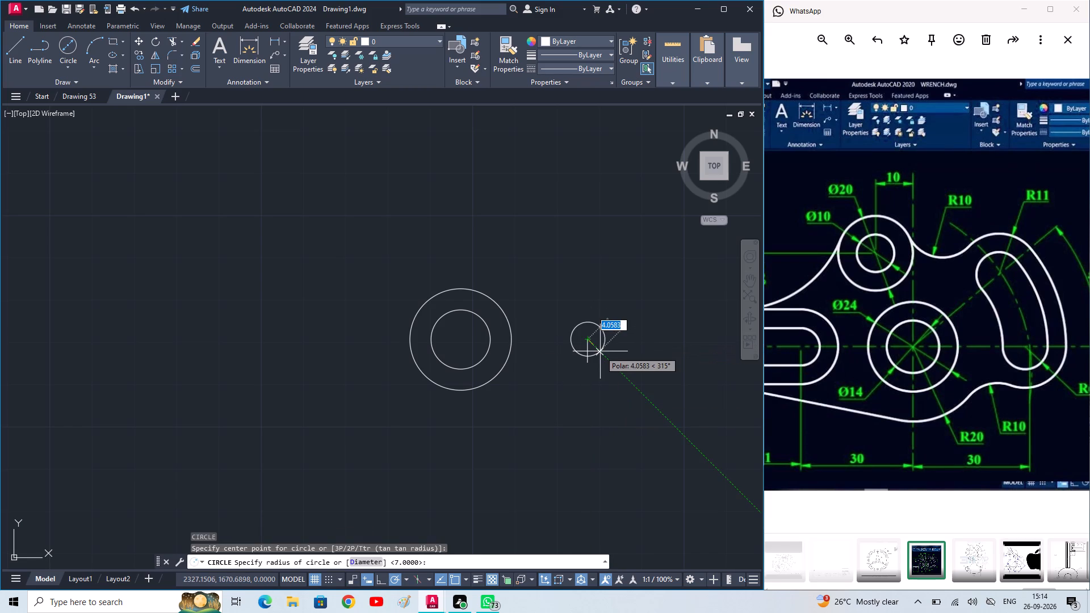
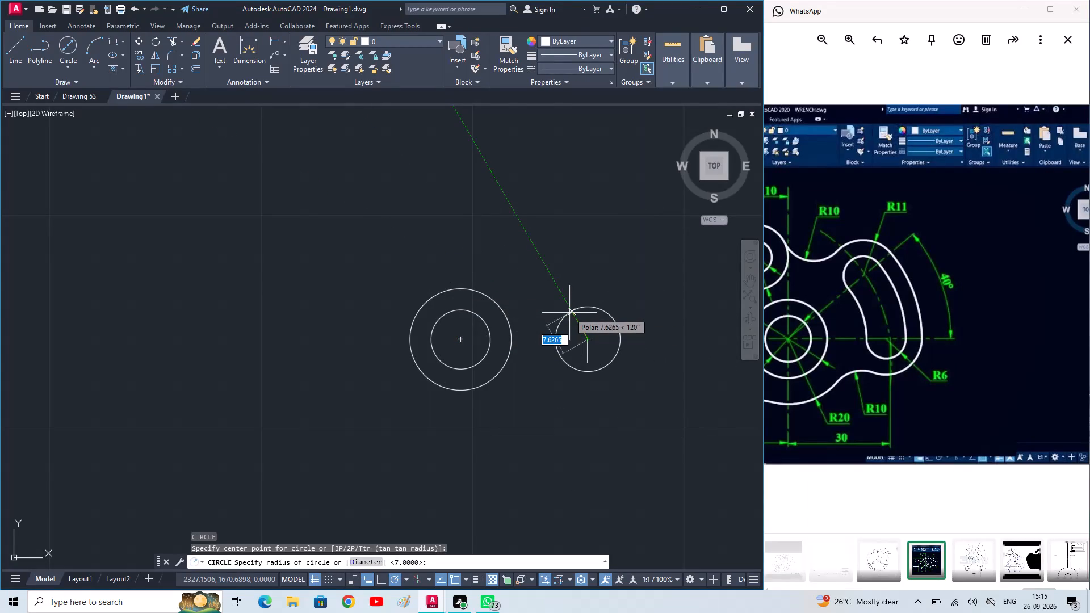
# Give the circle centred on the marker line's upper end a radius of 6.
pyautogui.press('6')
pyautogui.press('Return')
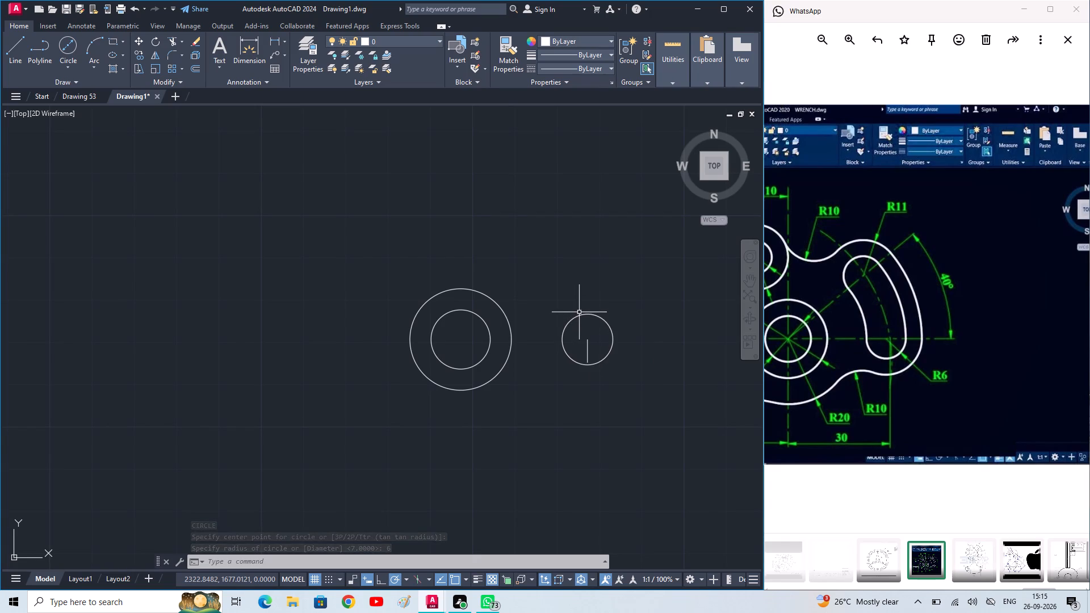
# Draw a concentric circle of radius 11 around the radius-6 circle at the marker line's upper end.
pyautogui.write('c')
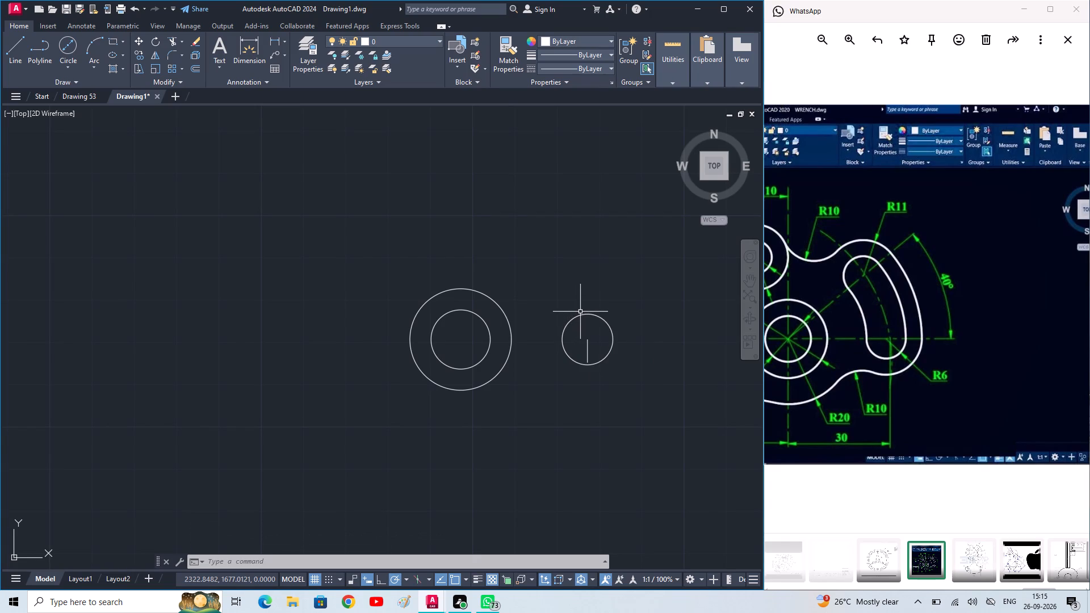
pyautogui.press('space')
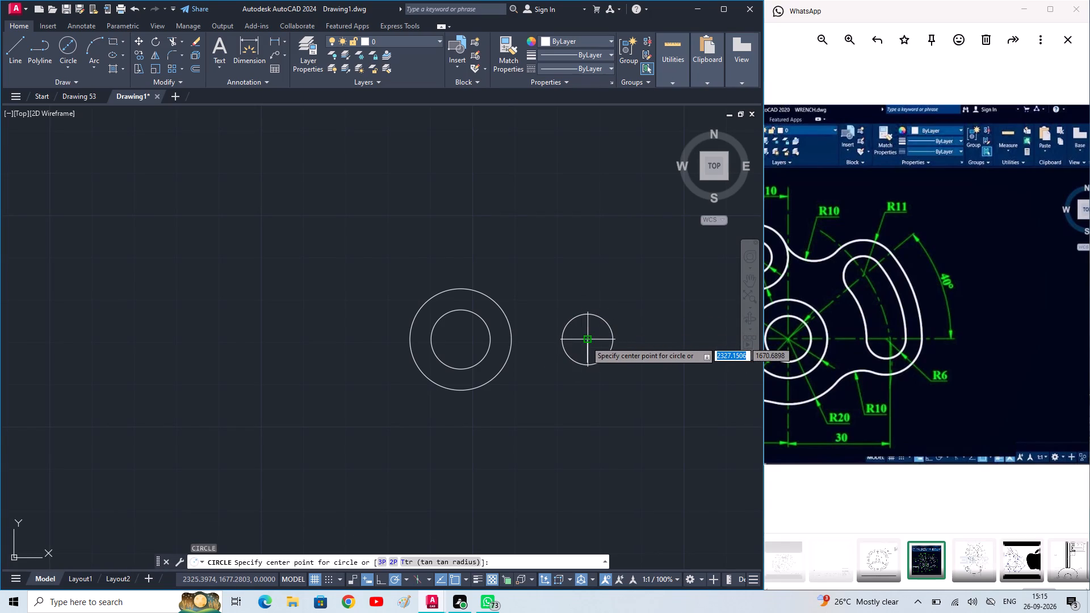
pyautogui.click(586, 341)
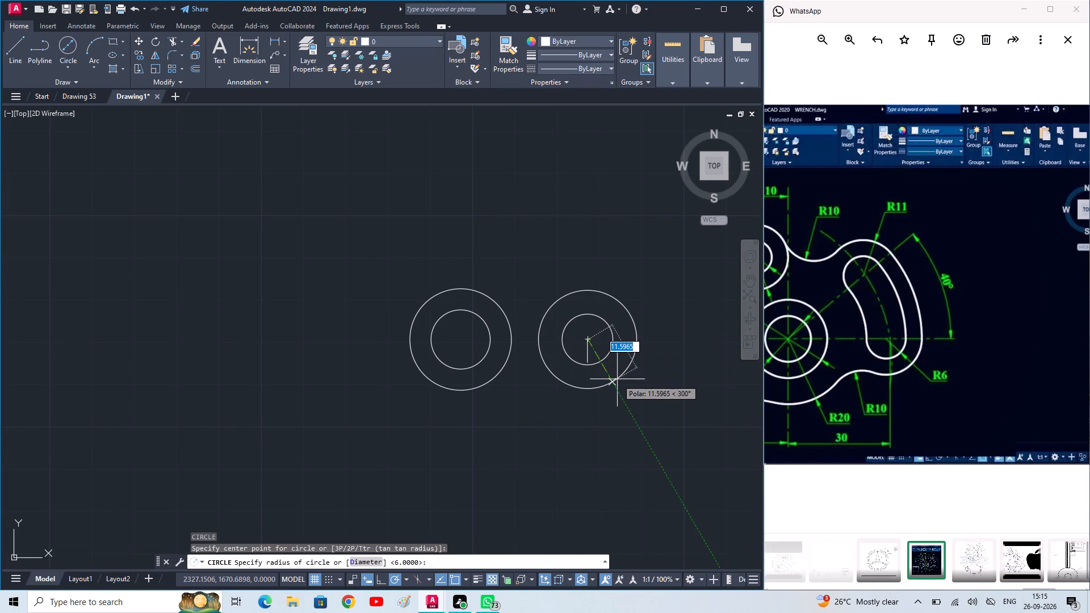
pyautogui.write('11')
pyautogui.press('Return')
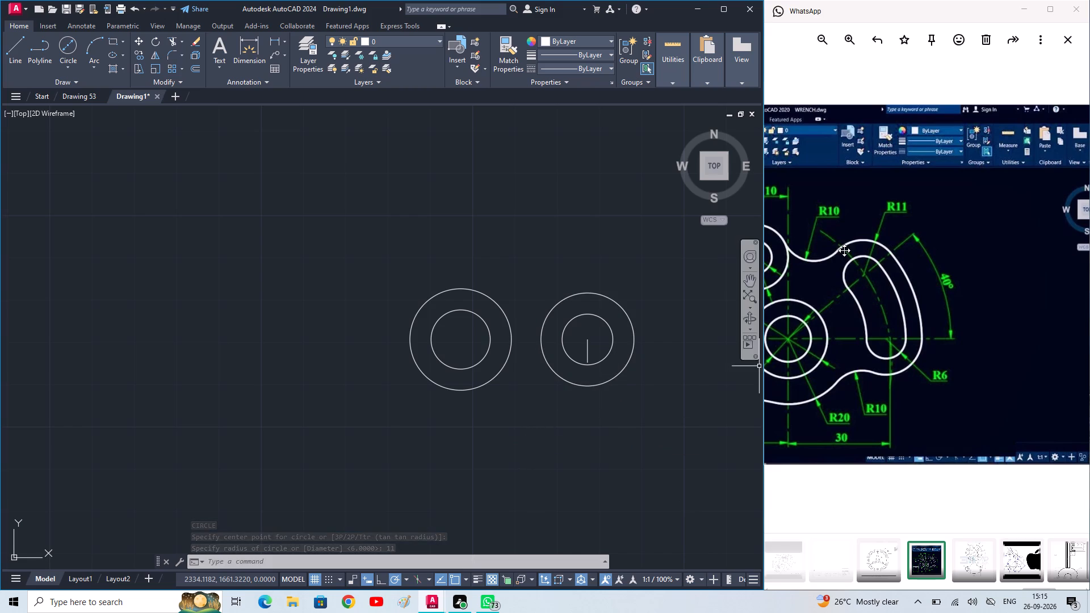
# Draw a line about 57.8 long from the central boss's centre, rising to the right at 40° from horizontal.
pyautogui.write('l')
pyautogui.press('space')
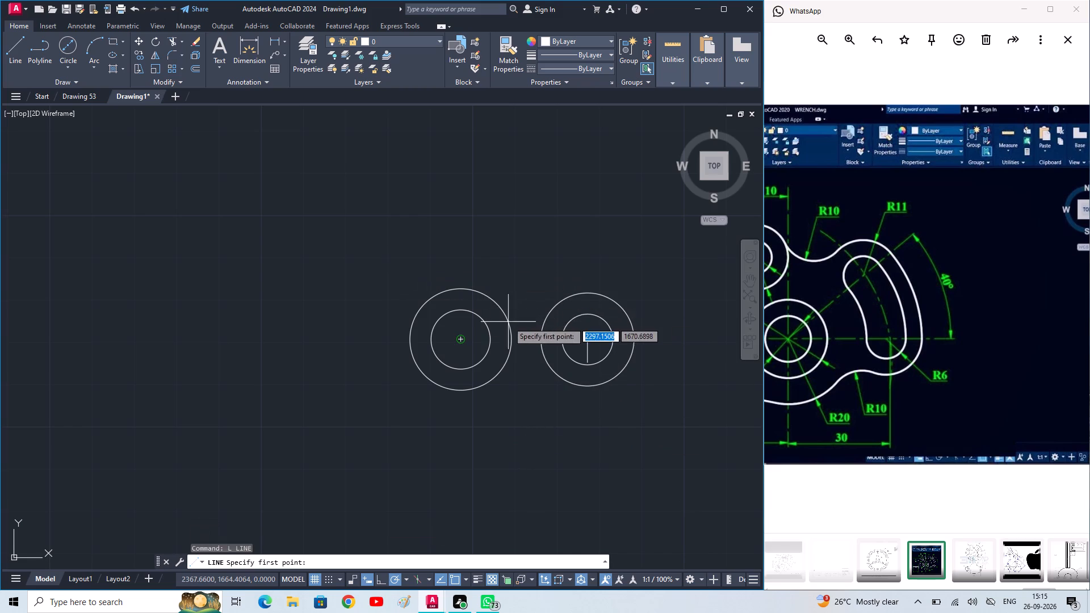
pyautogui.moveTo(509, 322); pyautogui.dragTo(565, 262, button='middle')
pyautogui.scroll(1, 565, 262)
pyautogui.scroll(-1, 502, 292)
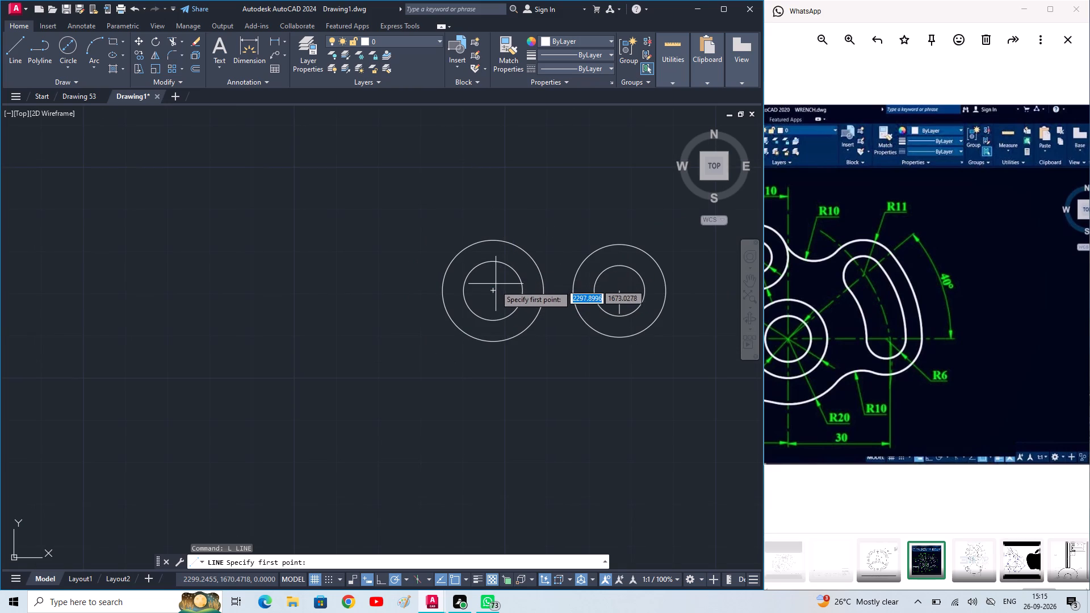
pyautogui.click(494, 287)
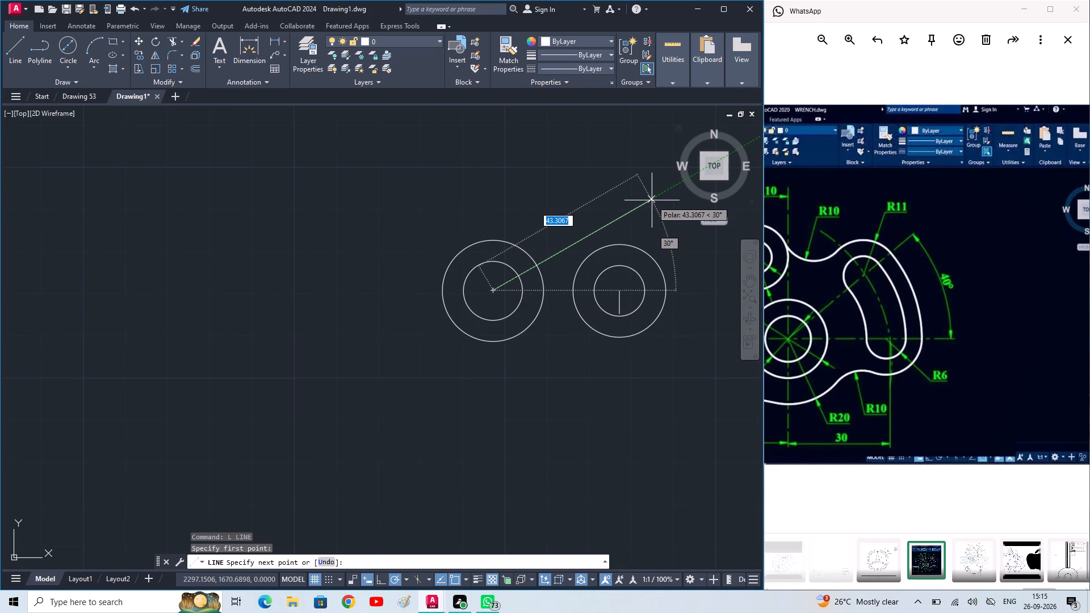
pyautogui.moveTo(652, 200); pyautogui.dragTo(576, 241, button='middle')
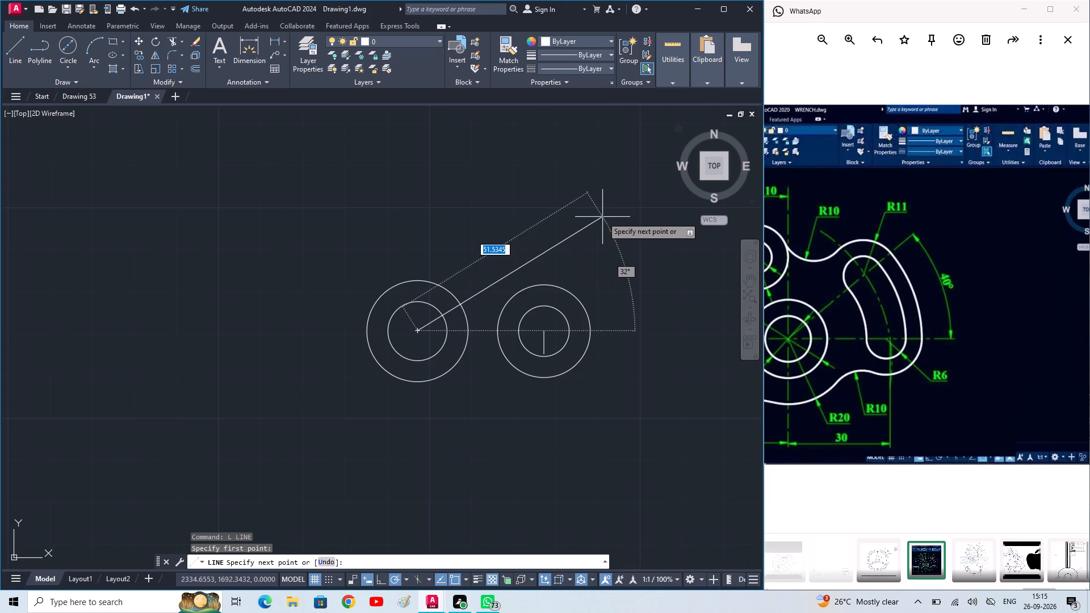
pyautogui.click(603, 174)
pyautogui.press('Escape')
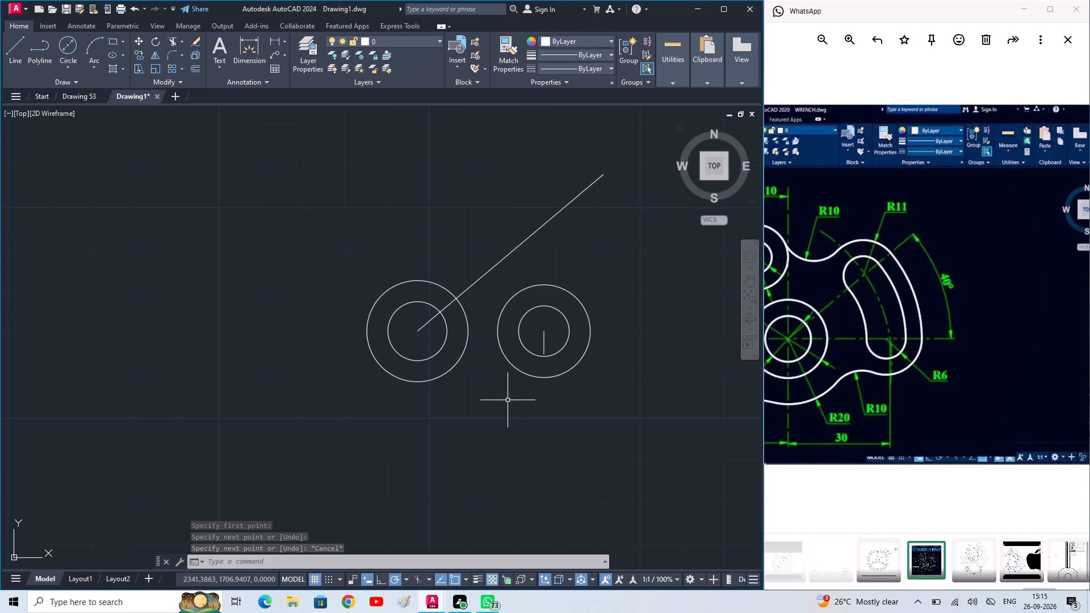
pyautogui.scroll(-1, 544, 383)
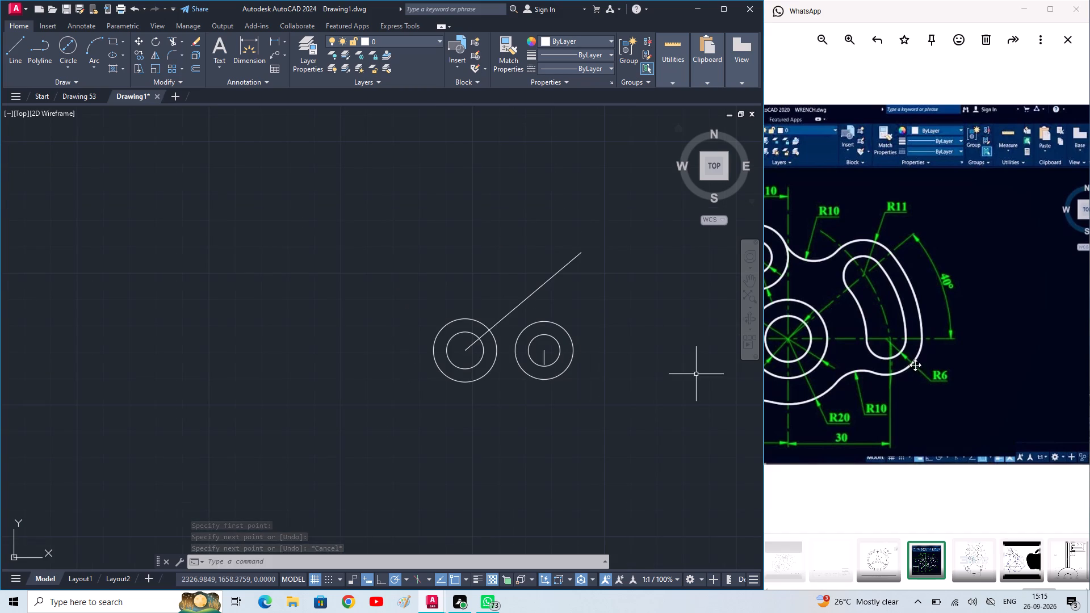
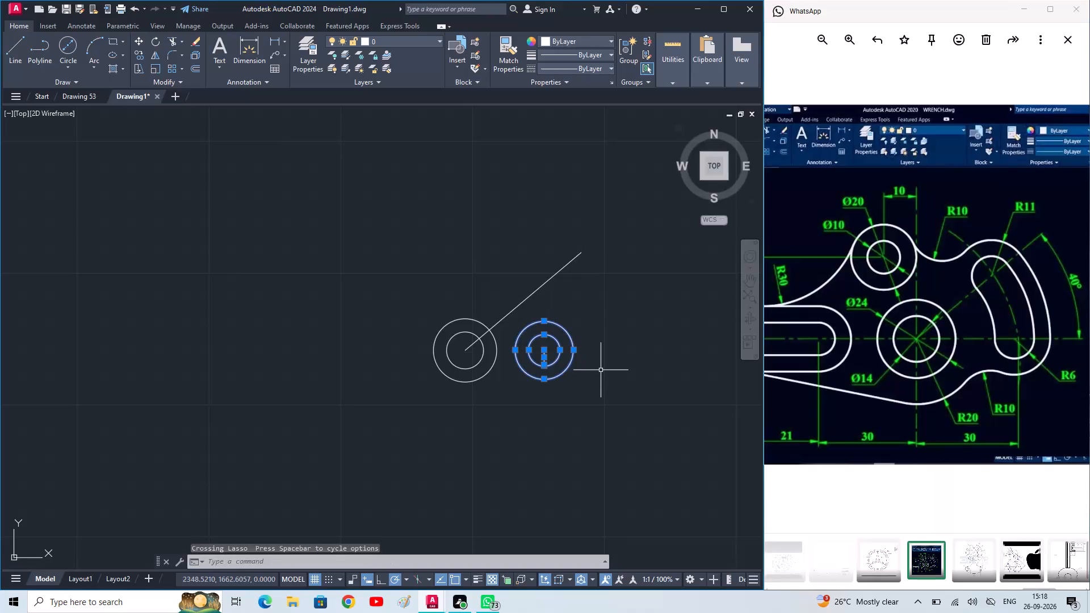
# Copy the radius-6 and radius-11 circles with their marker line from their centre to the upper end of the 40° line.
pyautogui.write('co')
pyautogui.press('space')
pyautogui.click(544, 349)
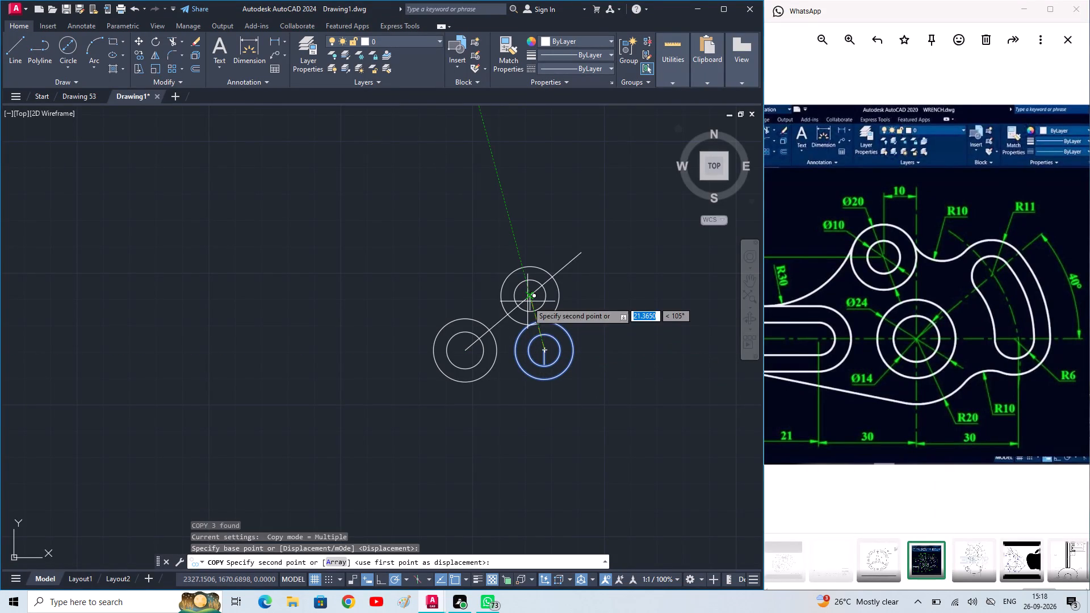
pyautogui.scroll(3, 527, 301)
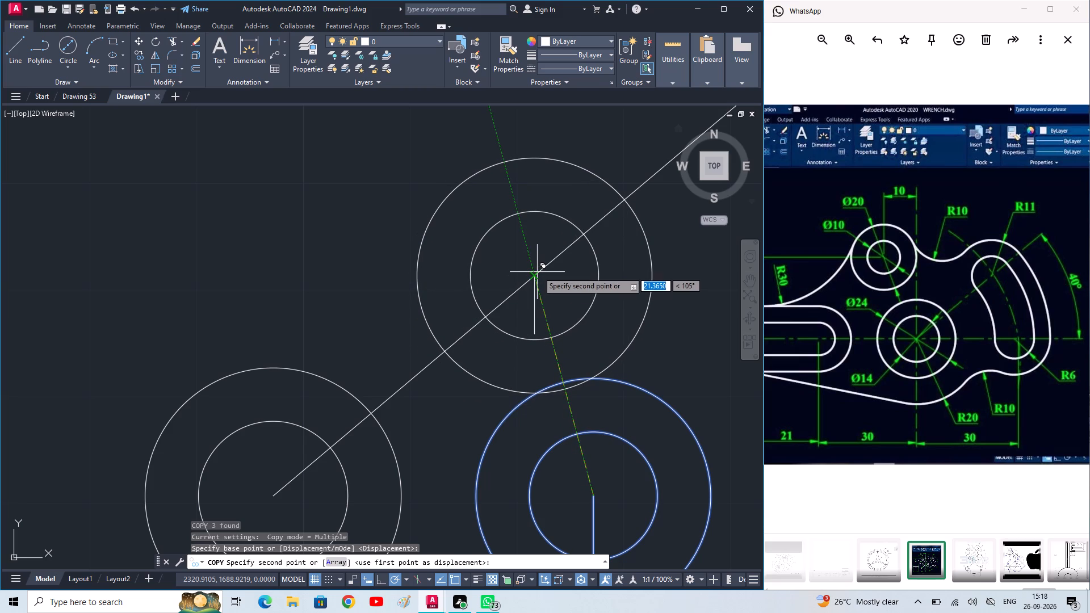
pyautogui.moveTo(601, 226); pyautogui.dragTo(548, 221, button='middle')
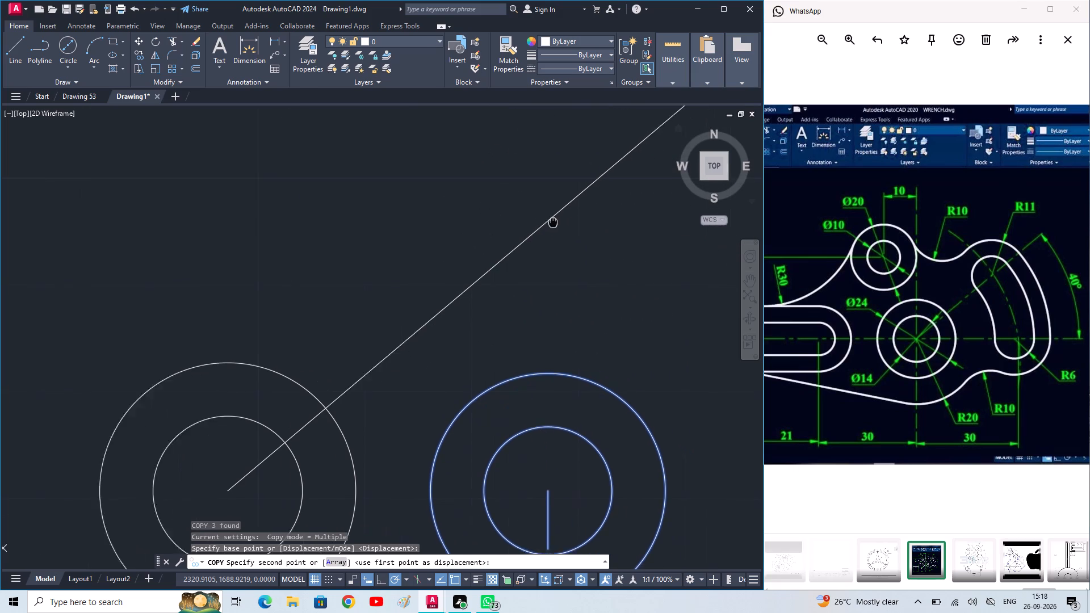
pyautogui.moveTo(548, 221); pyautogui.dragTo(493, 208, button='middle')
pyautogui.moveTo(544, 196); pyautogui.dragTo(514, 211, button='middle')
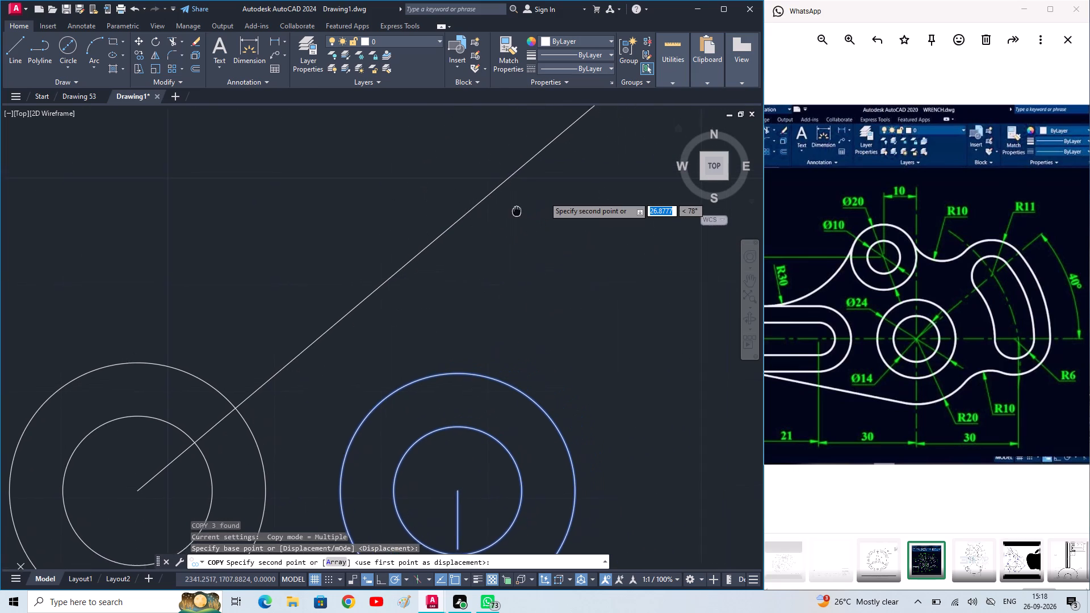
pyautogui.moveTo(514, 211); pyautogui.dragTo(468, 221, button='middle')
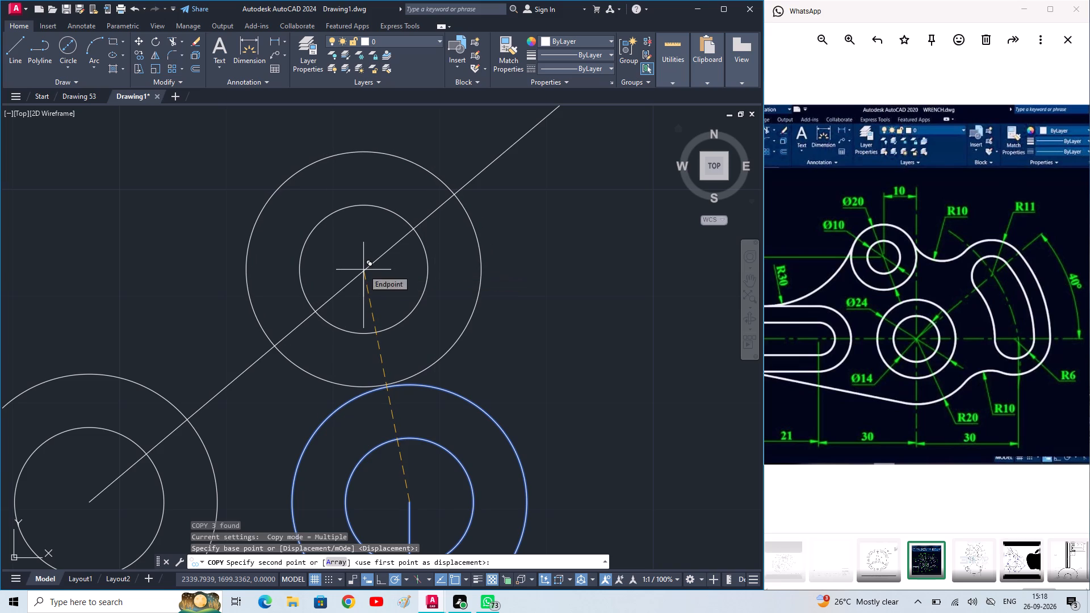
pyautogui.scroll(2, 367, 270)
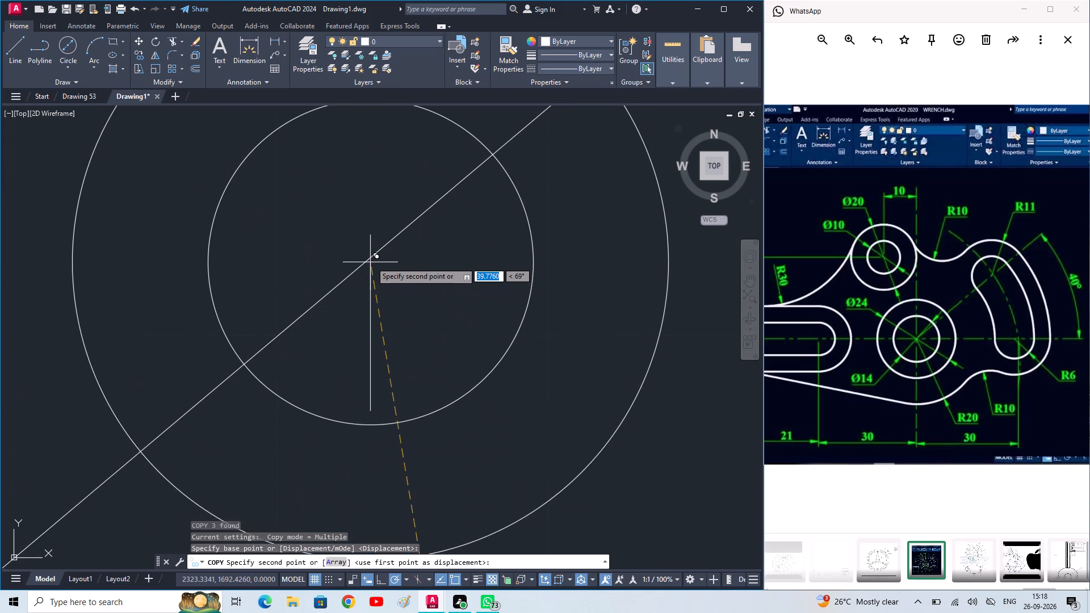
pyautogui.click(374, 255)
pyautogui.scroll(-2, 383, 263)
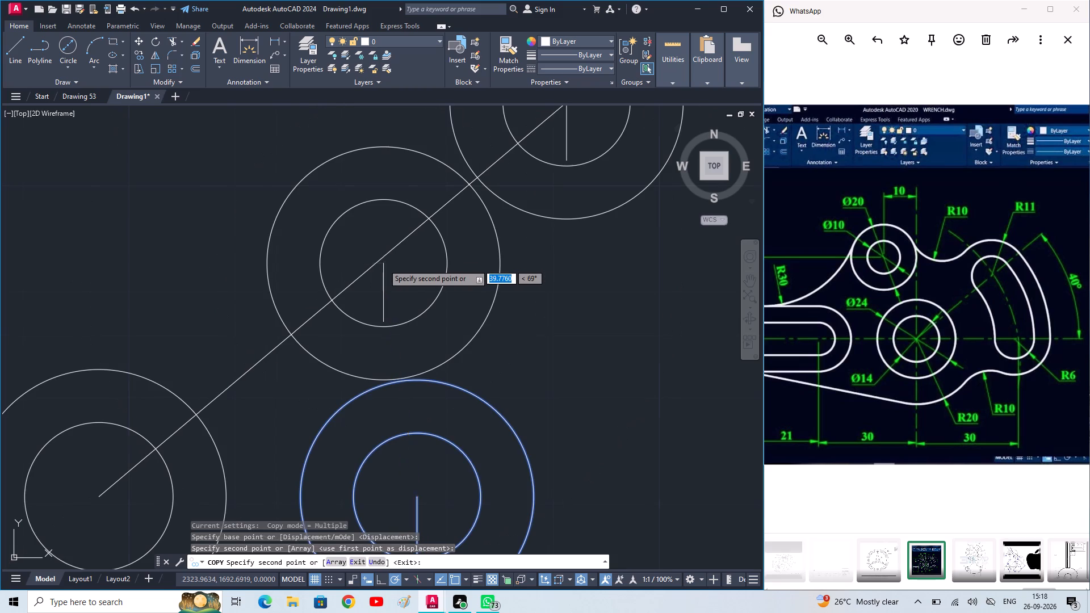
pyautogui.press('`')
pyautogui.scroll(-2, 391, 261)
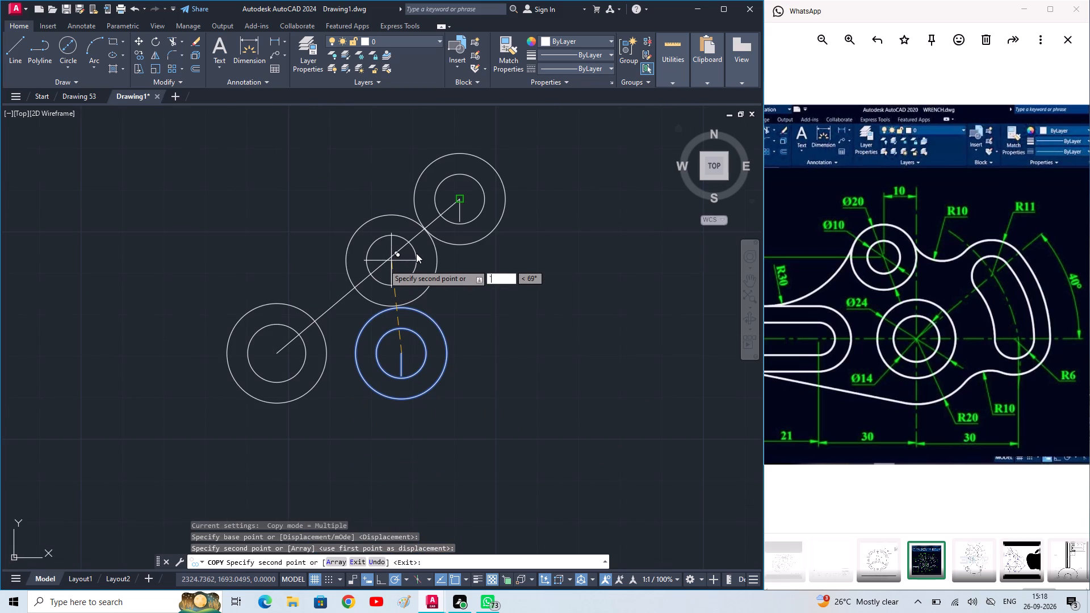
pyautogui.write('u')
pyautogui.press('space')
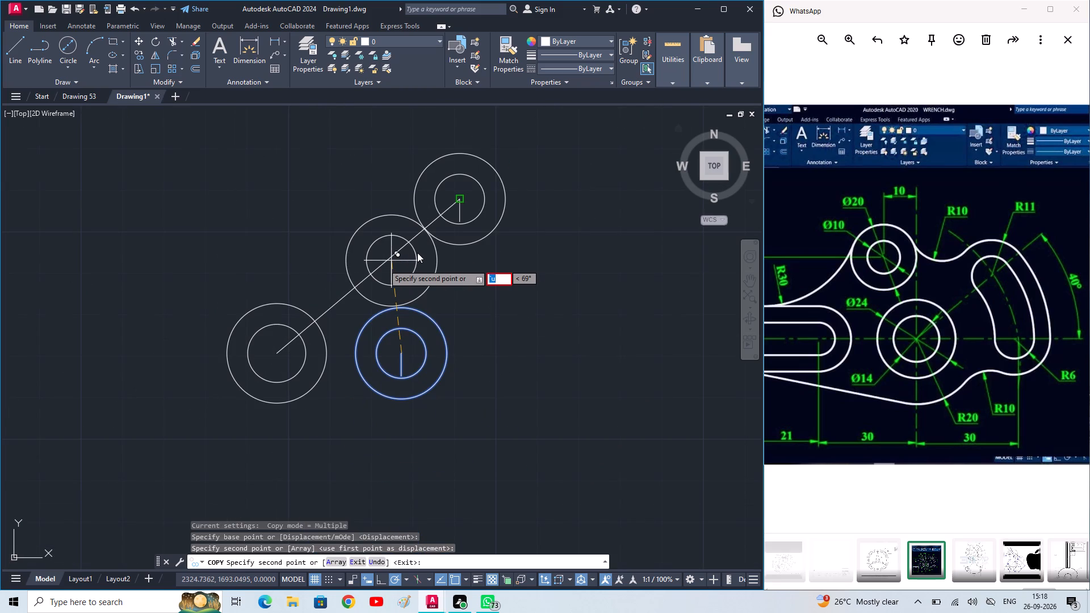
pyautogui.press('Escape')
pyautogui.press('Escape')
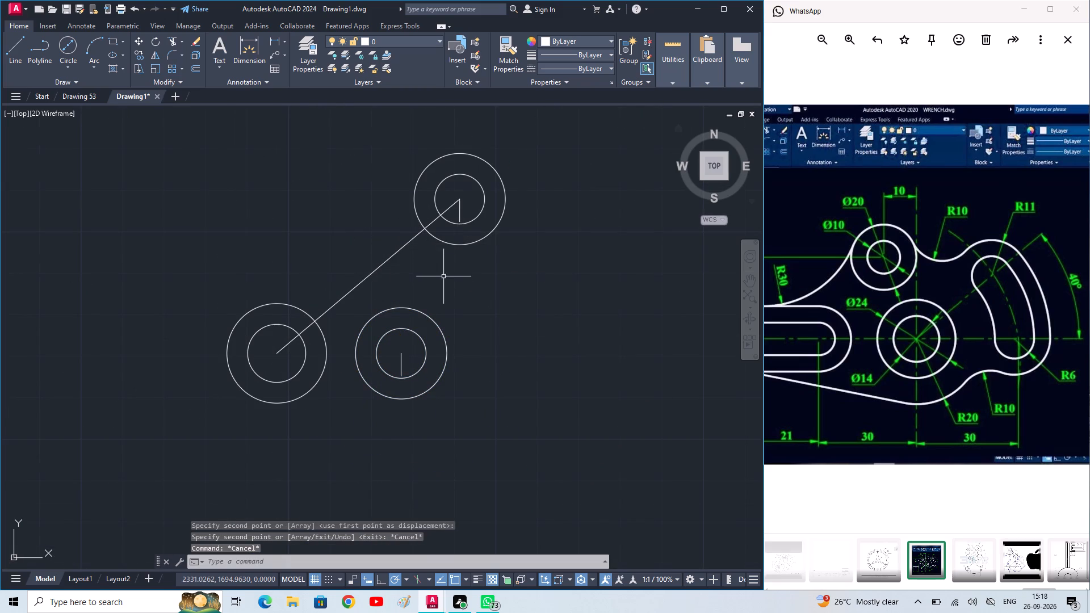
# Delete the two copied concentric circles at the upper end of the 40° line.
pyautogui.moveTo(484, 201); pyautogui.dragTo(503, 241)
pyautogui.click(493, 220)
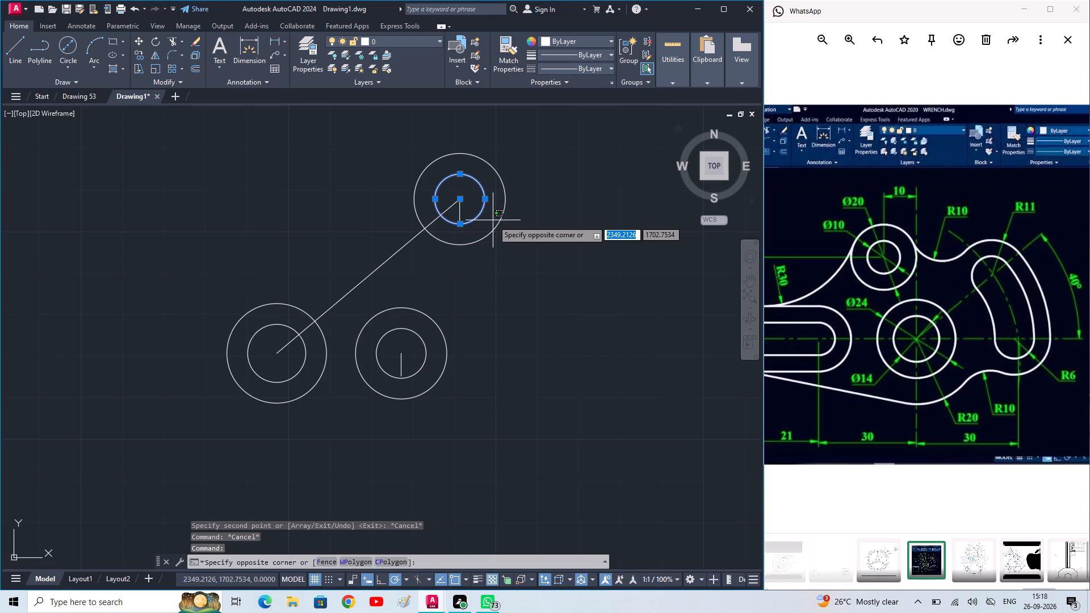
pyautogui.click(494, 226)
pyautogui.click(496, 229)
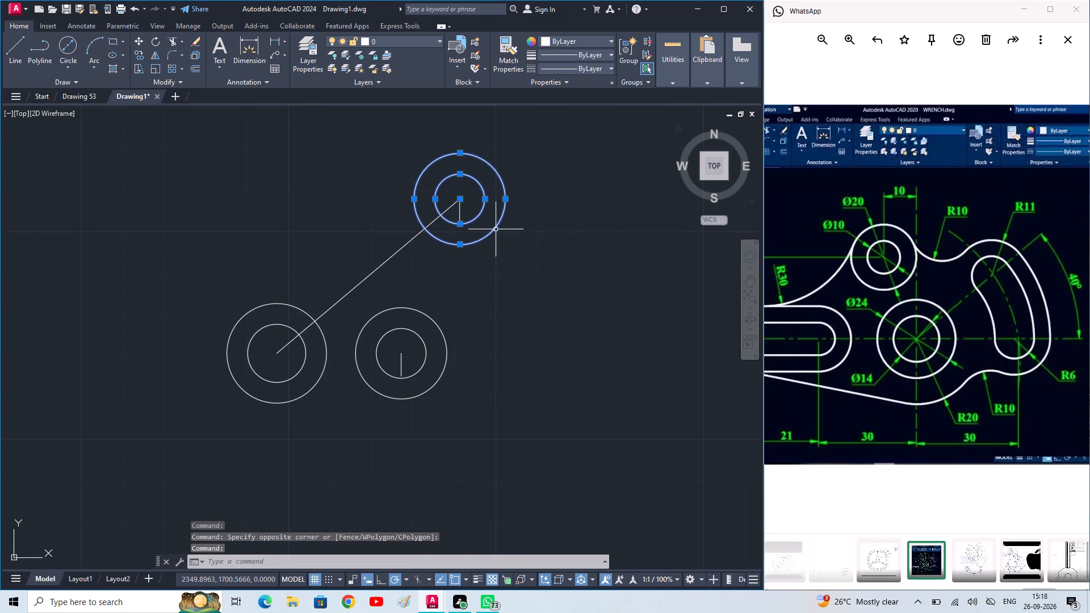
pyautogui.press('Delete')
# Draw a line from the central boss's centre 10 horizontally leftward, continuing it vertically upward with Ortho on.
pyautogui.moveTo(342, 310); pyautogui.dragTo(348, 304, button='middle')
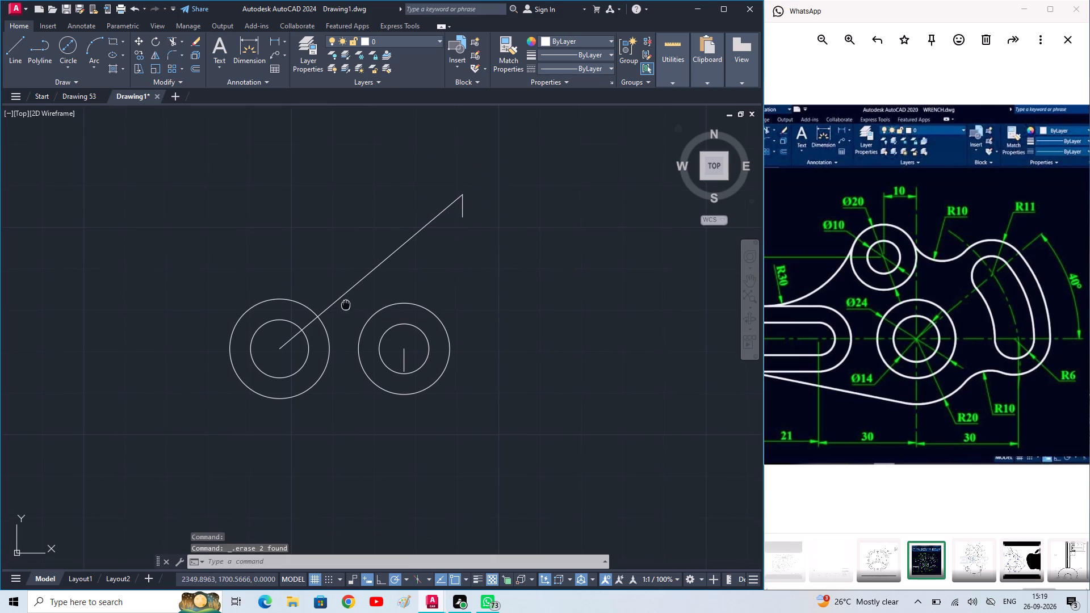
pyautogui.moveTo(348, 304); pyautogui.dragTo(385, 299, button='middle')
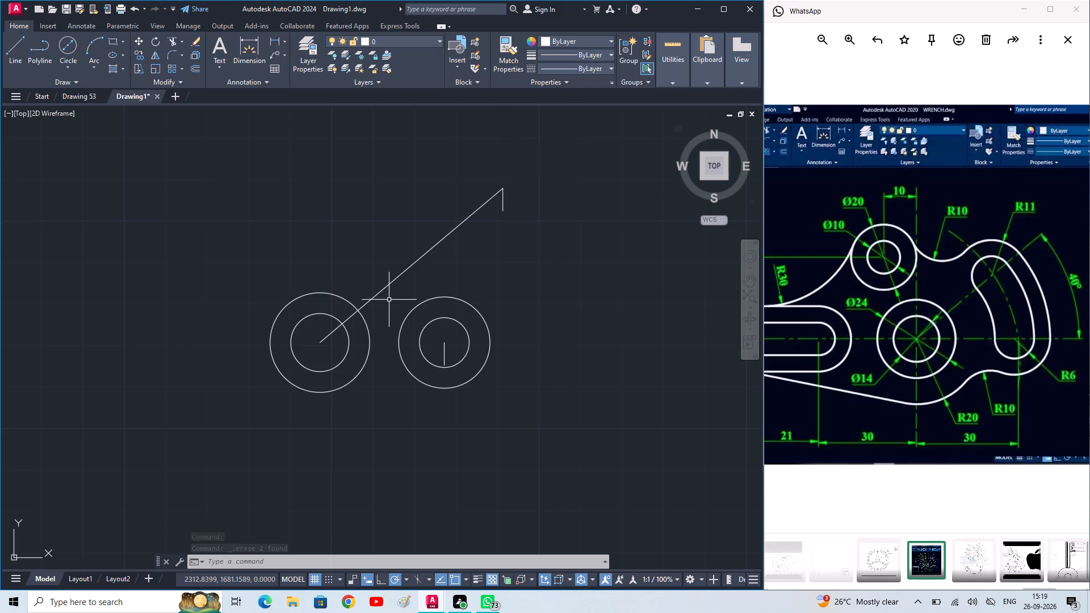
pyautogui.moveTo(393, 341); pyautogui.dragTo(474, 333, button='middle')
pyautogui.write('l')
pyautogui.press('space')
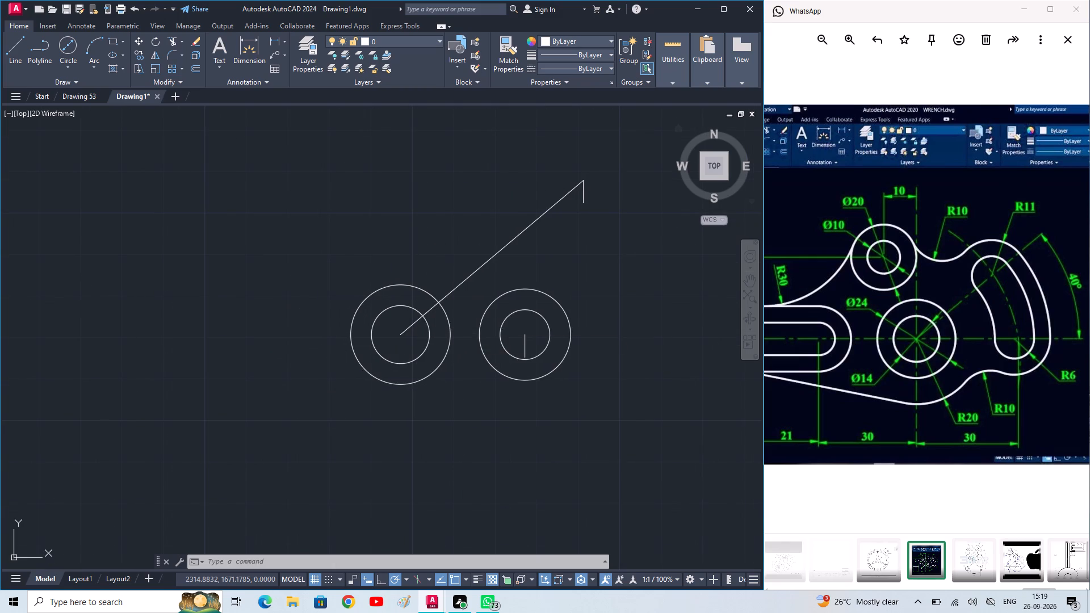
pyautogui.click(399, 333)
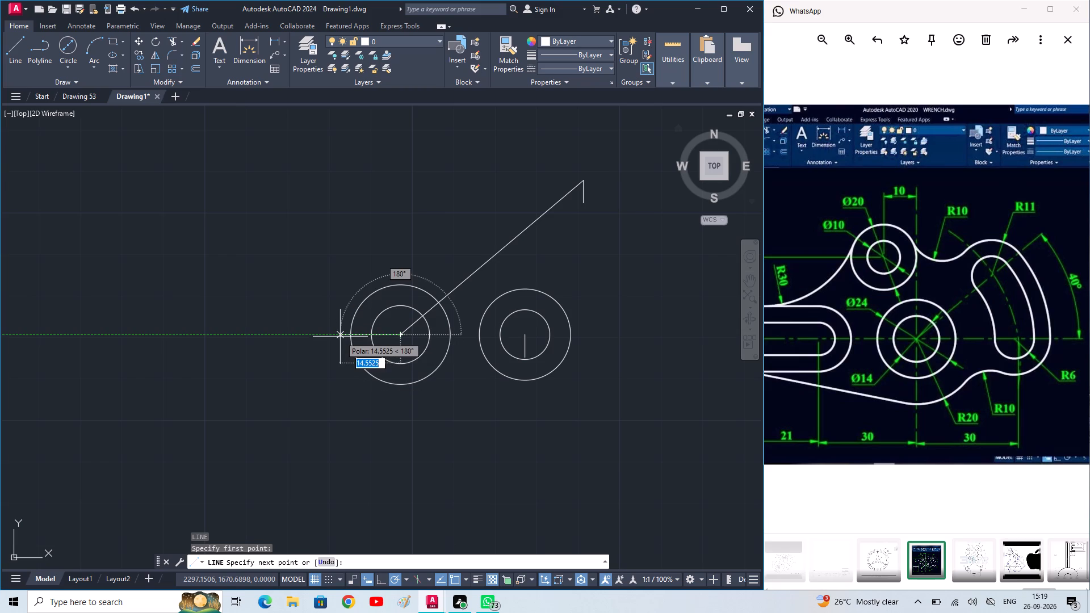
pyautogui.write('10')
pyautogui.press('Return')
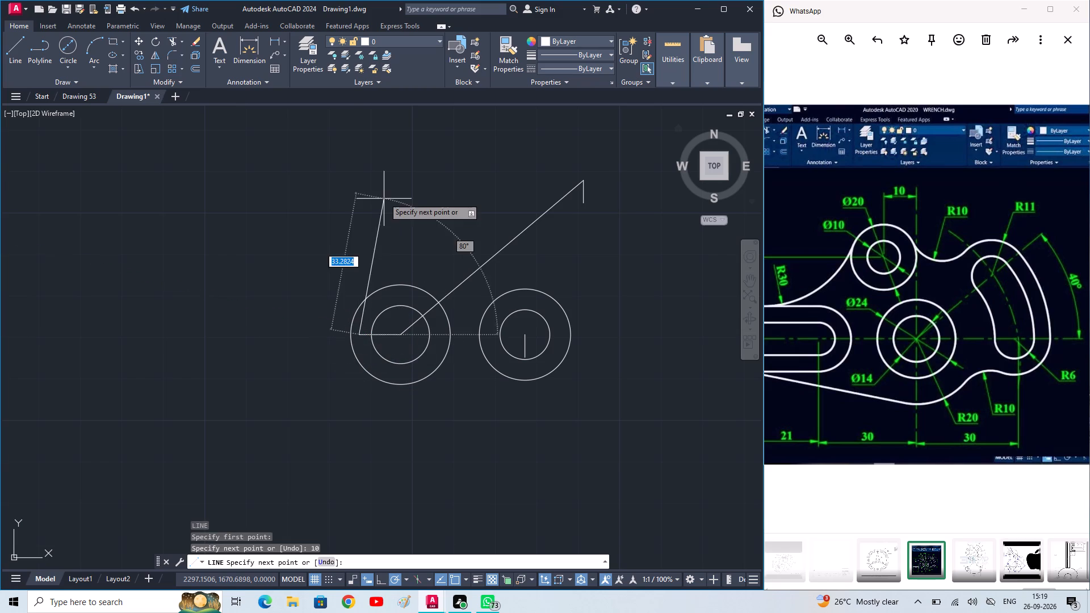
pyautogui.press('F8')
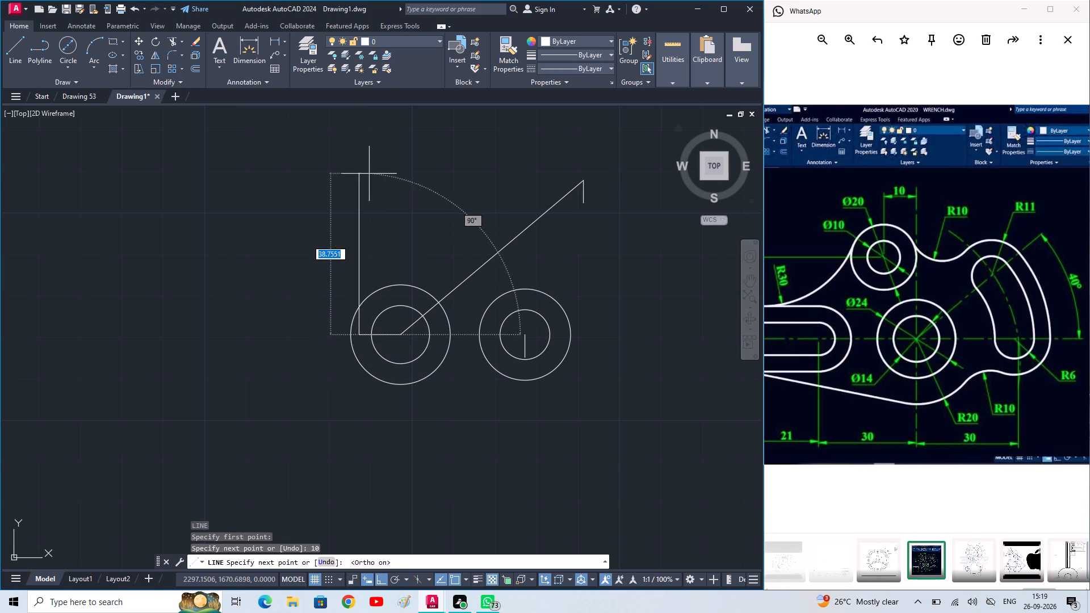
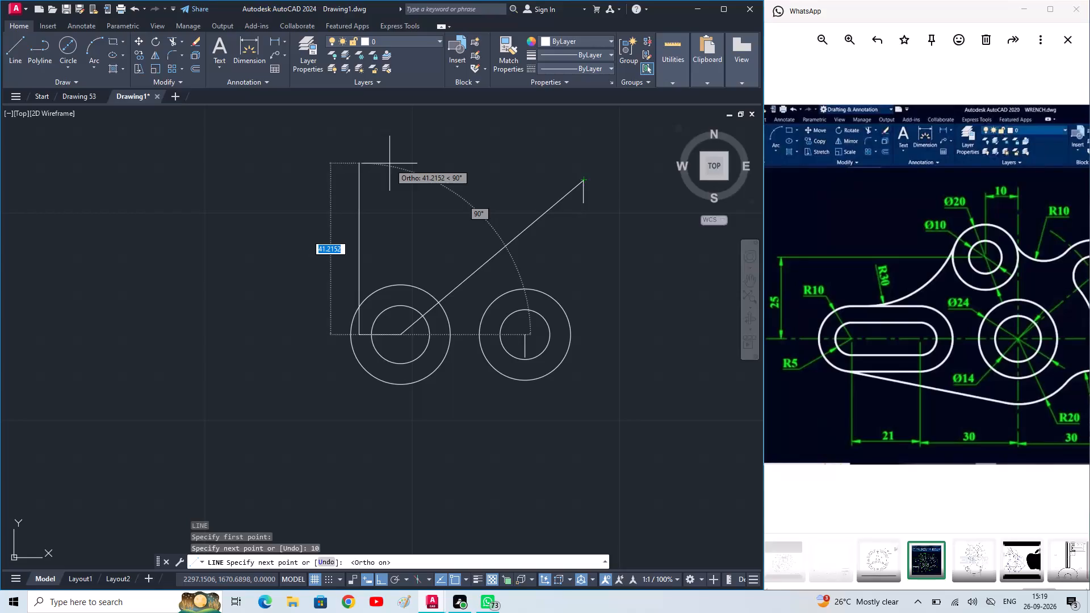
# Finish the vertical line from the horizontal line's outer end at a length of 25 upward.
pyautogui.write('25')
pyautogui.press('Return')
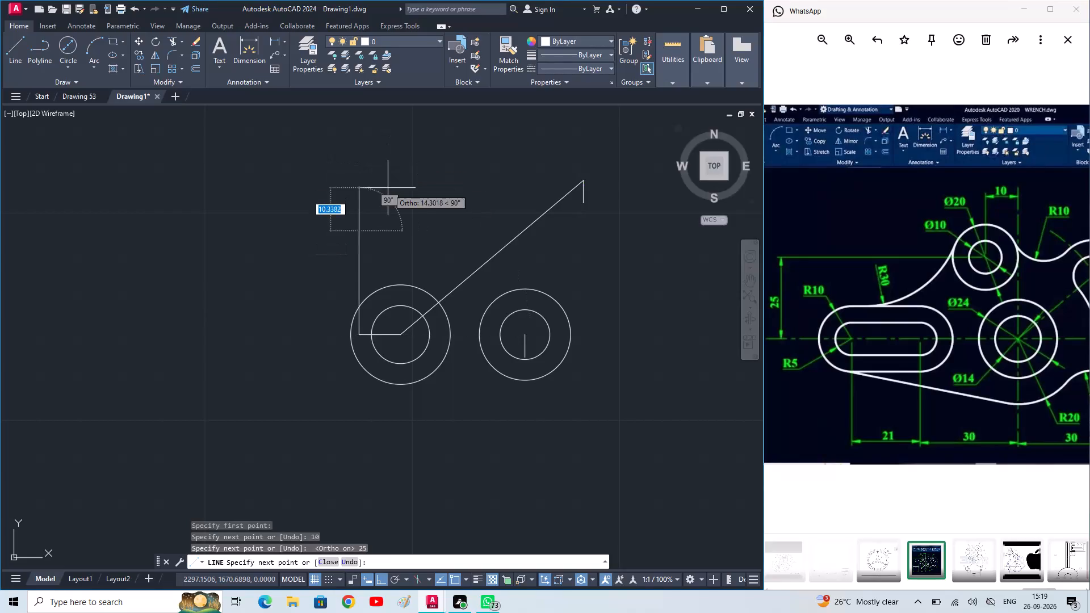
pyautogui.press('space')
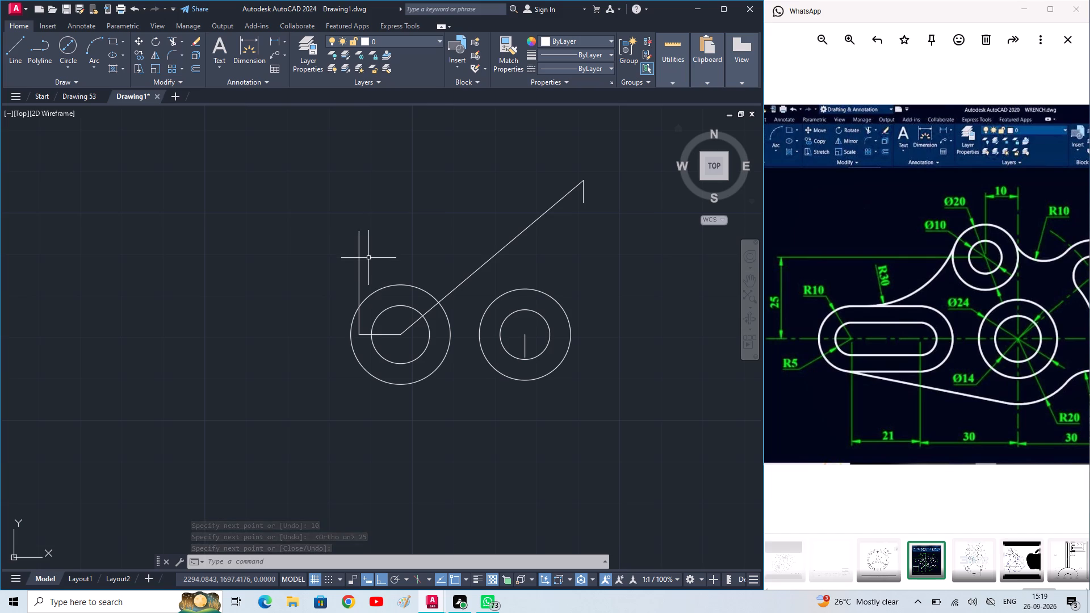
# Draw two concentric circles of diameter 10 and 20 centred on the upper end of the 25-long vertical line.
pyautogui.write('c')
pyautogui.press('space')
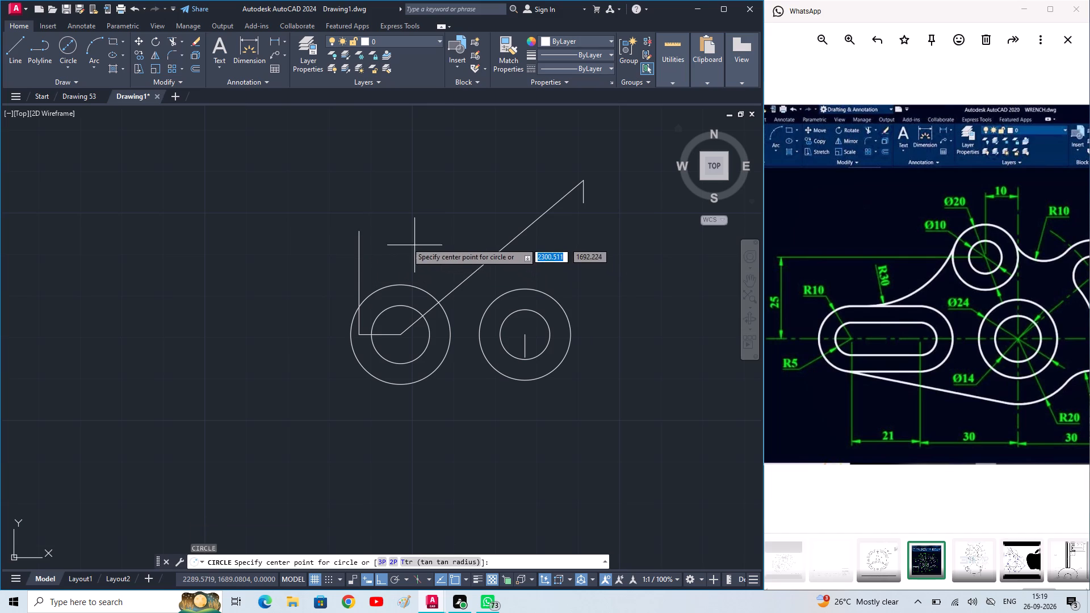
pyautogui.click(361, 231)
pyautogui.write('d')
pyautogui.press('space')
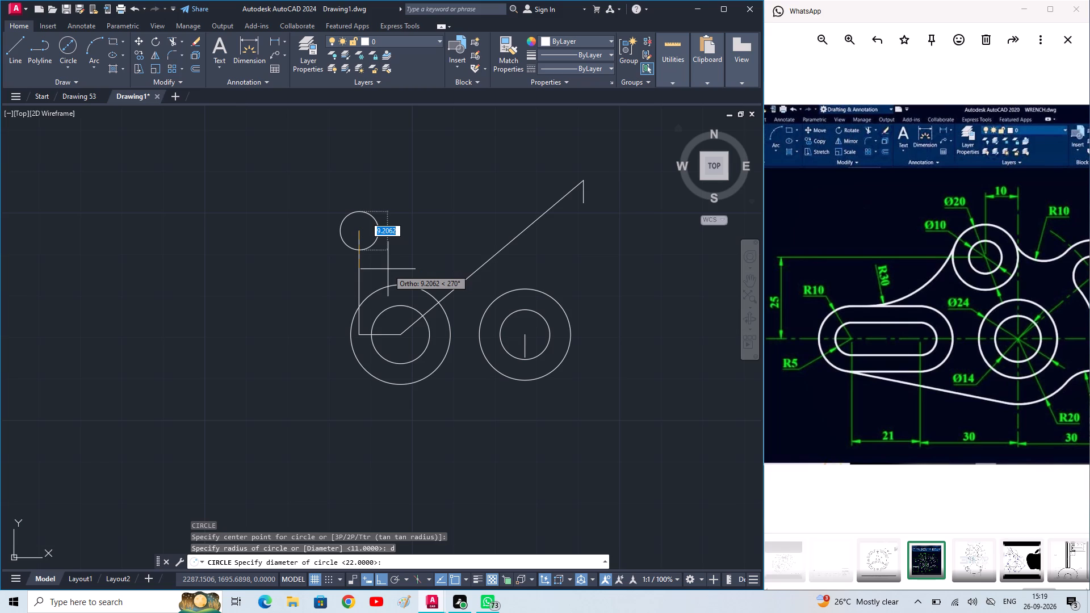
pyautogui.write('10')
pyautogui.press('Return')
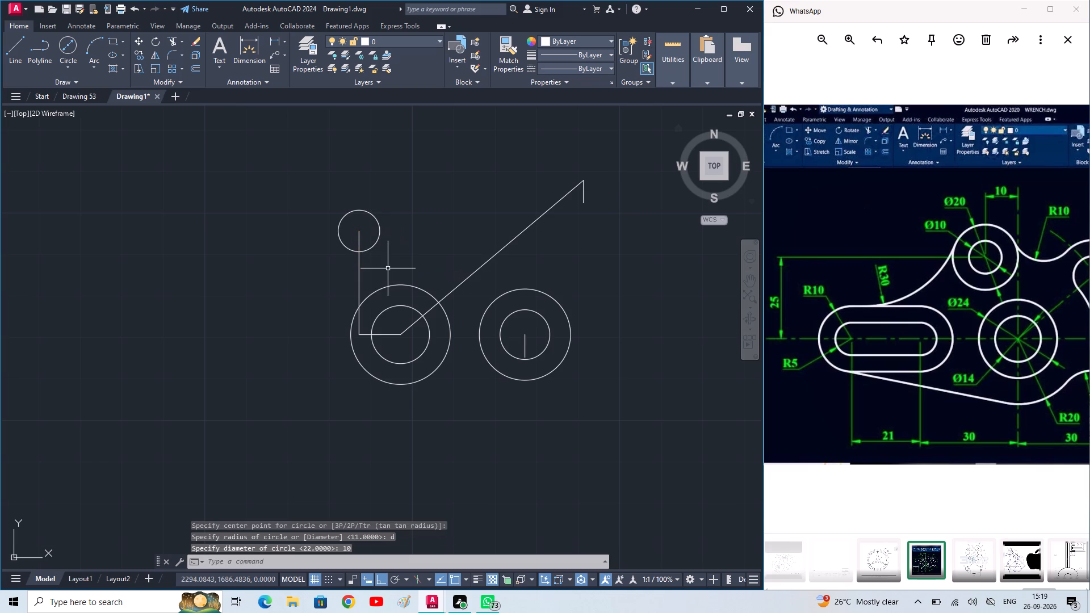
pyautogui.press('space')
pyautogui.click(357, 232)
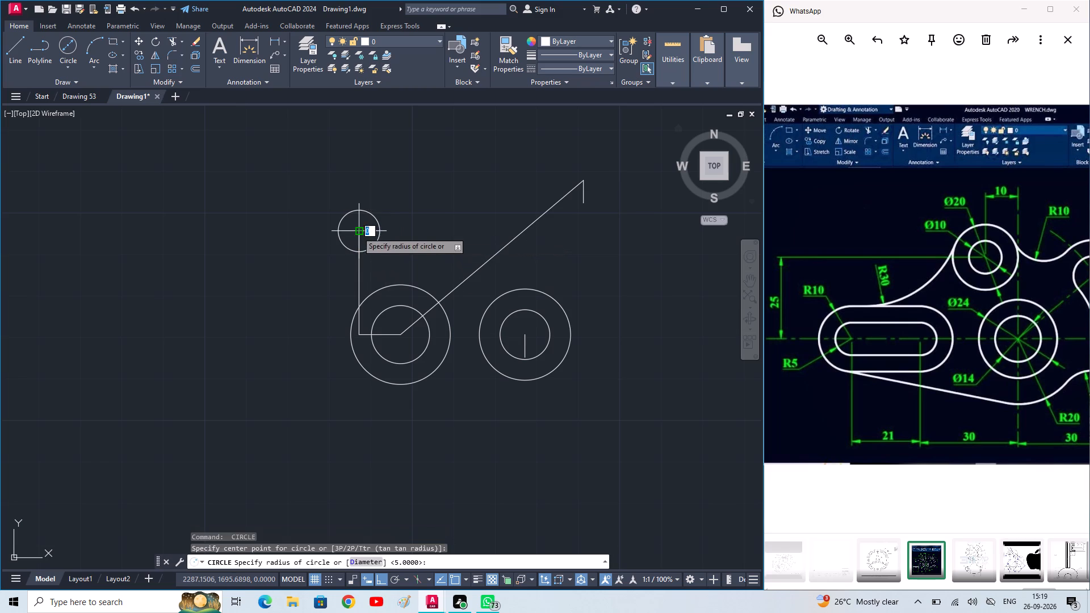
pyautogui.write('d')
pyautogui.press('space')
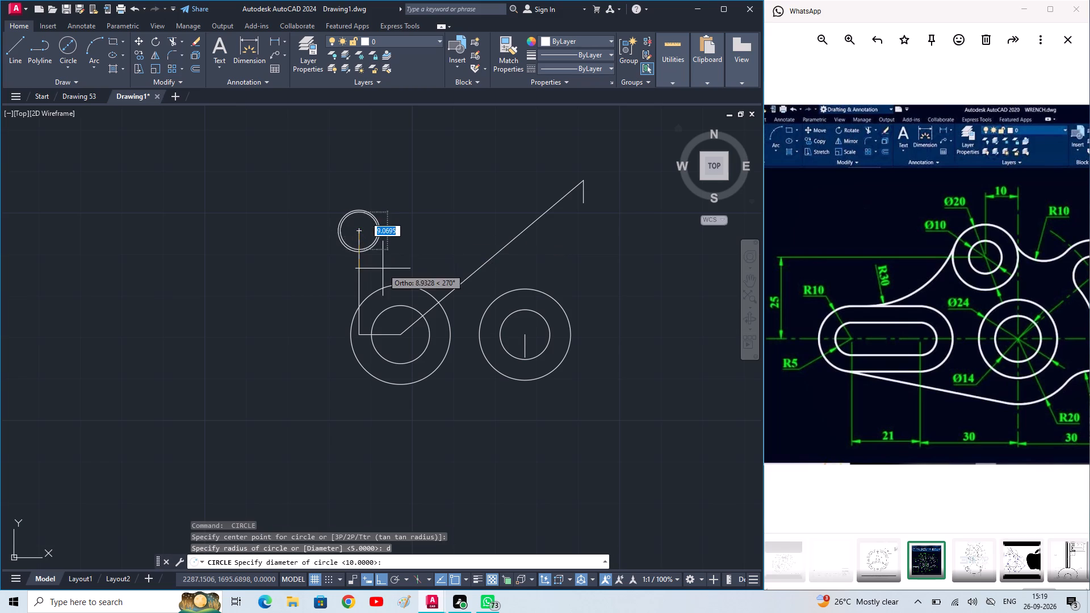
pyautogui.write('20')
pyautogui.press('Return')
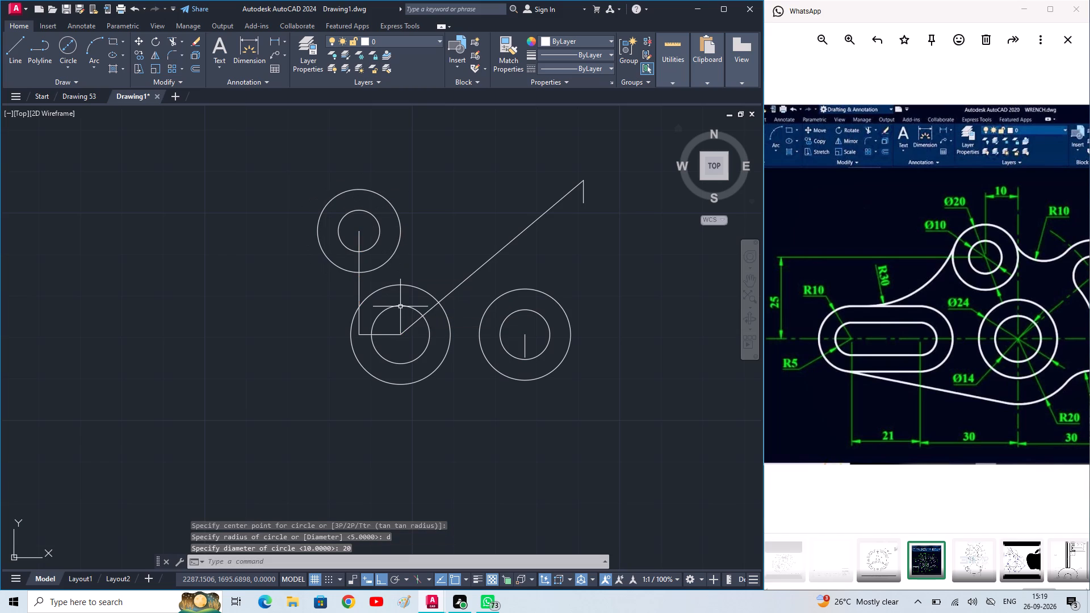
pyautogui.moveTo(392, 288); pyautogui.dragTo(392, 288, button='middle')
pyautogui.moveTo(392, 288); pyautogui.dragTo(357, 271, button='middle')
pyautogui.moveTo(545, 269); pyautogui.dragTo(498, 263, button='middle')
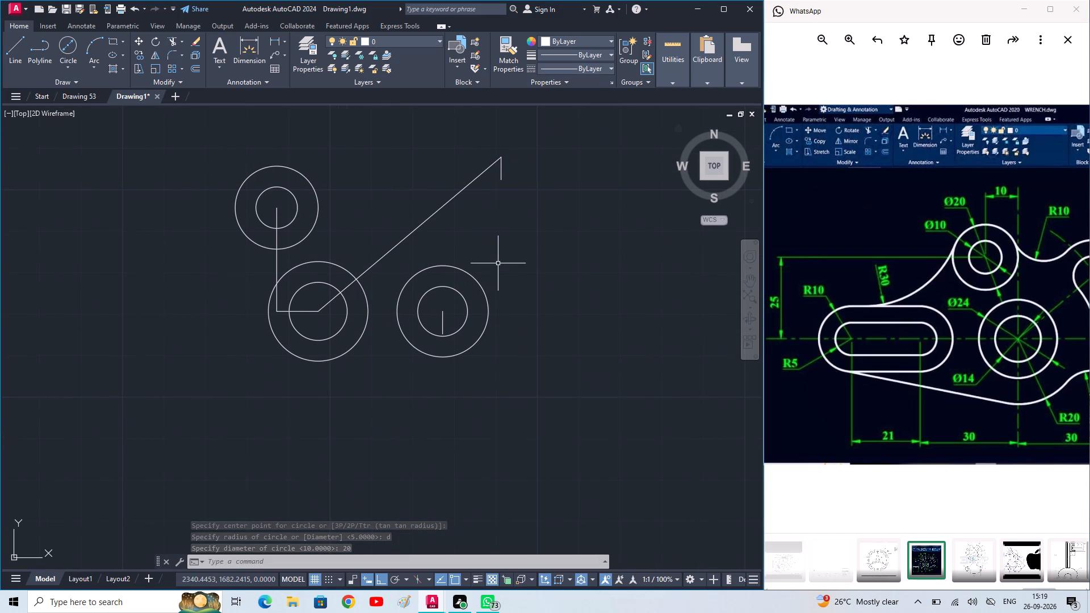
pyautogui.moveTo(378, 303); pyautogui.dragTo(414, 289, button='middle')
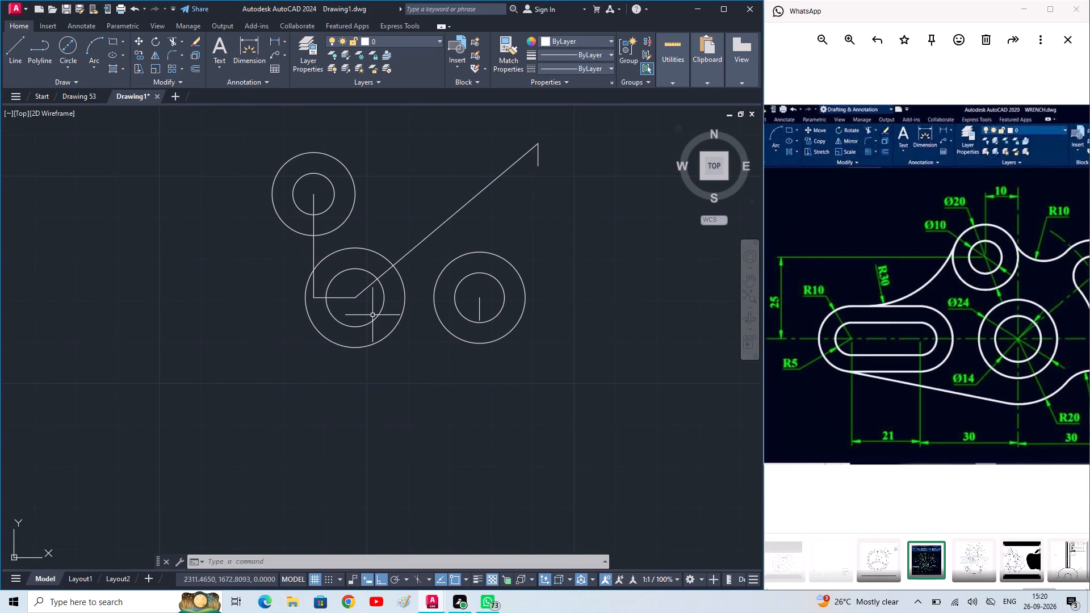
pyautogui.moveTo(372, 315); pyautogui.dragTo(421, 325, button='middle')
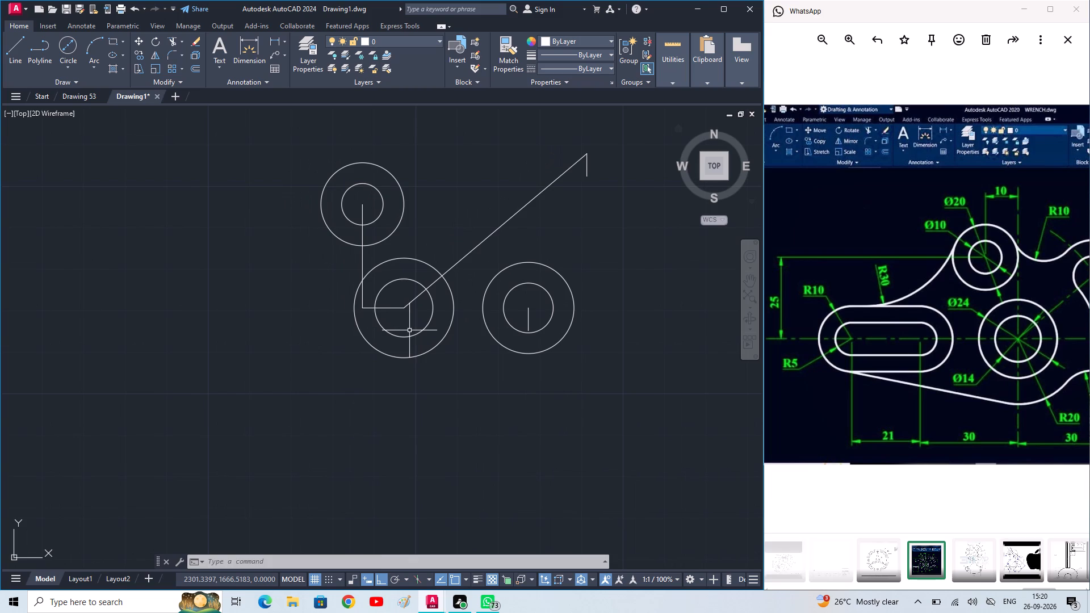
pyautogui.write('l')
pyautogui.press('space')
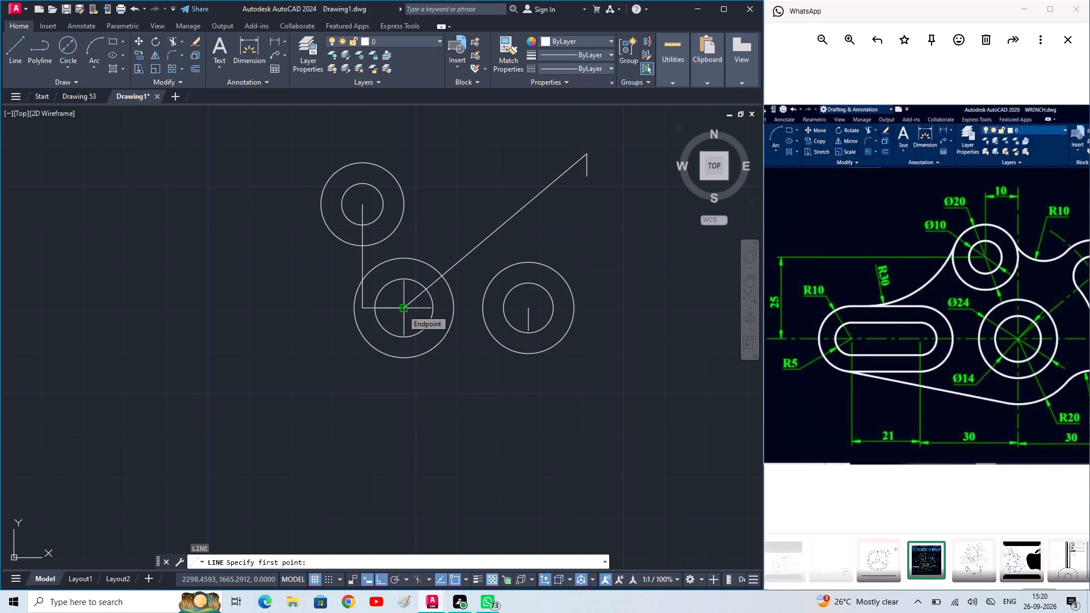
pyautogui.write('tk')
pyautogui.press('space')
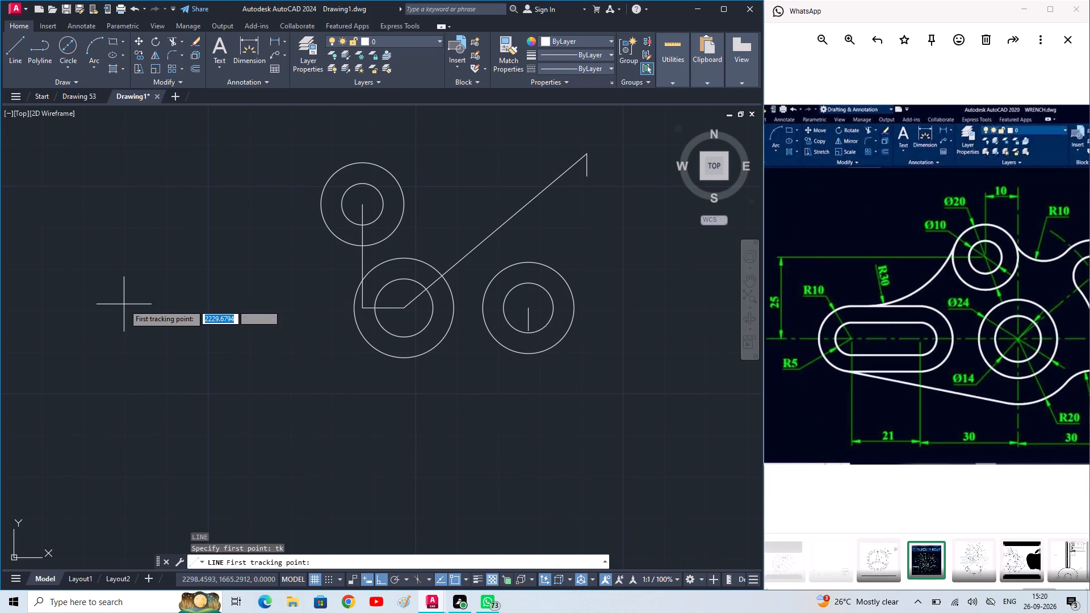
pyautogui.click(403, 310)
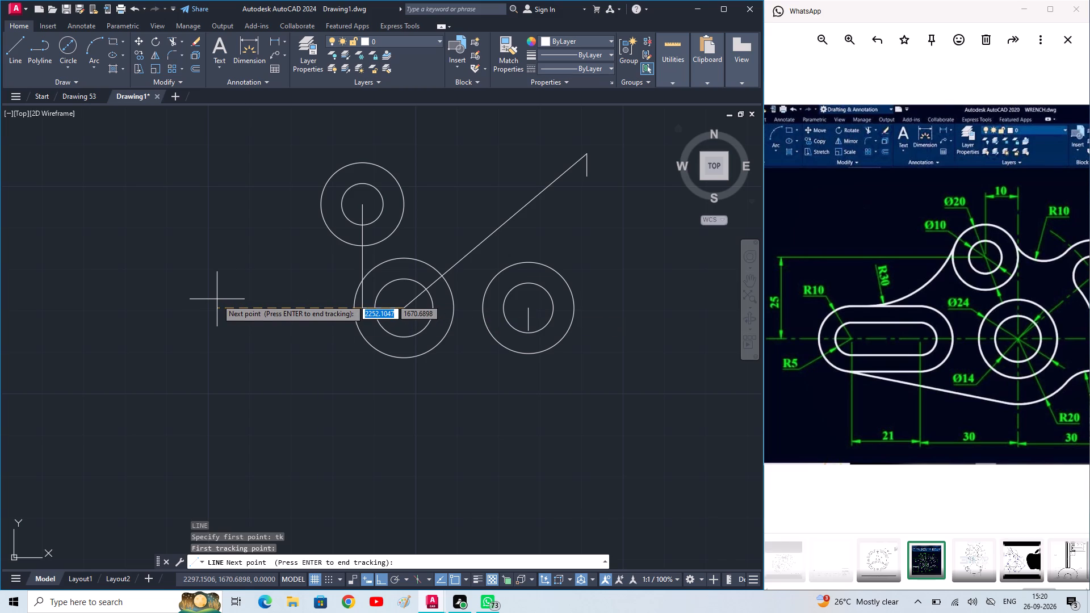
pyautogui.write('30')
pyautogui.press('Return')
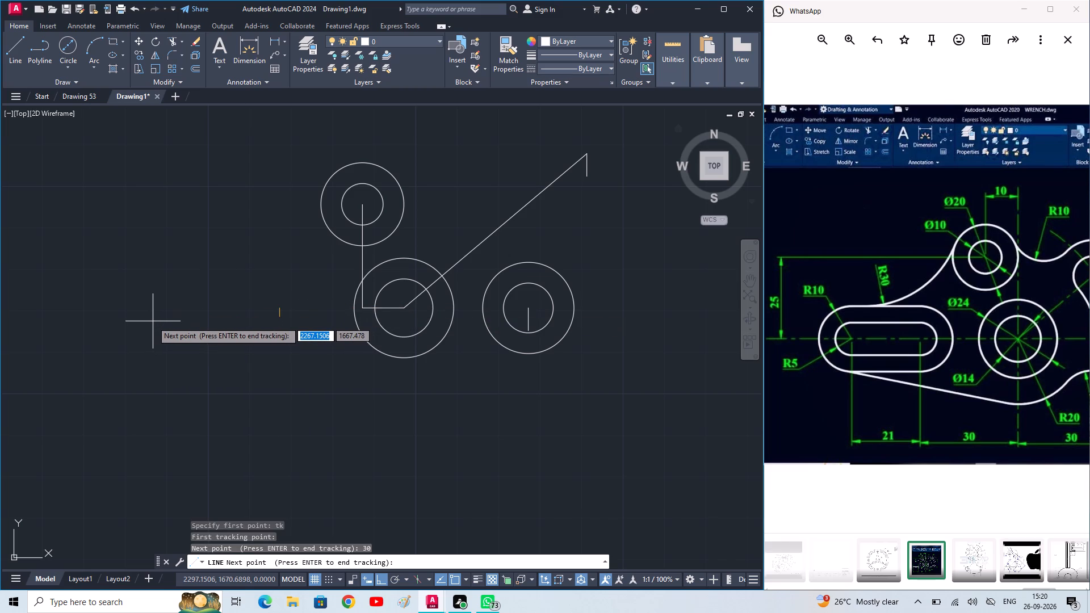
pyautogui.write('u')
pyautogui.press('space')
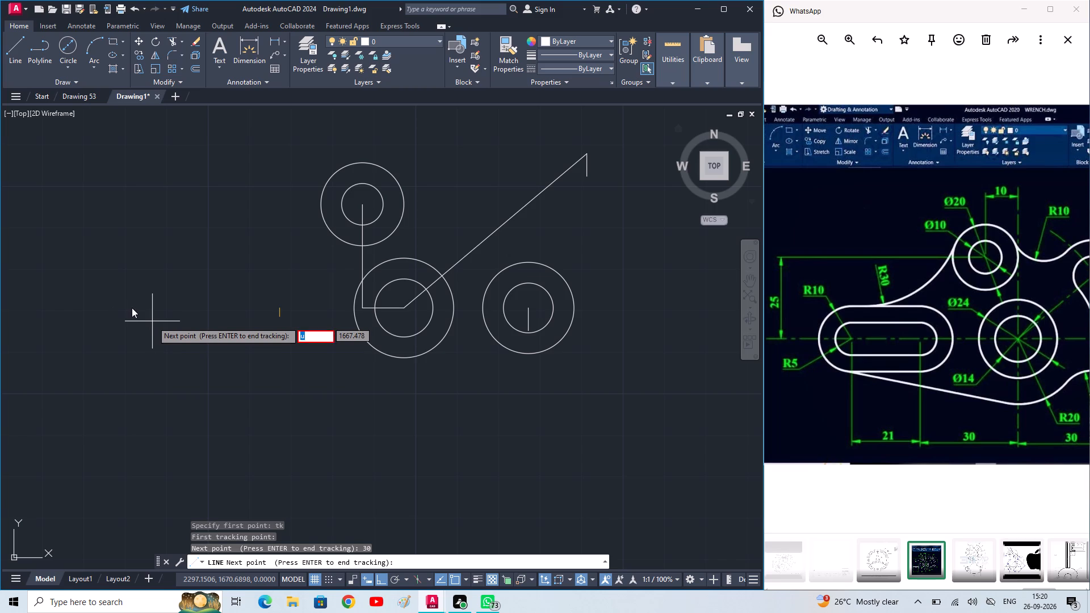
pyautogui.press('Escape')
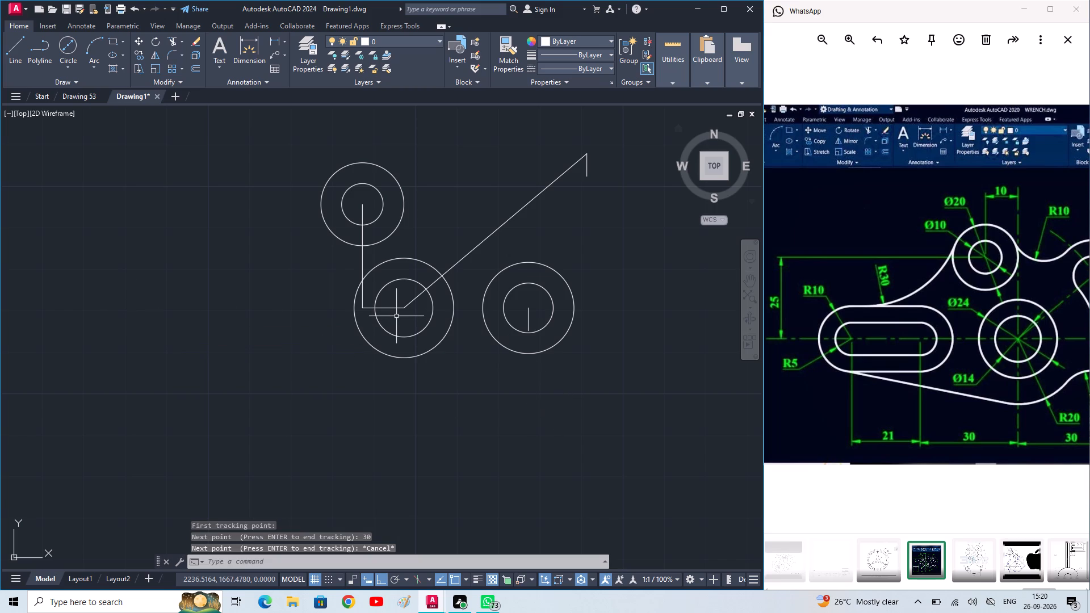
# Draw a horizontal line of length 51 leftward from the central boss's centre.
pyautogui.write('l')
pyautogui.press('space')
pyautogui.click(401, 309)
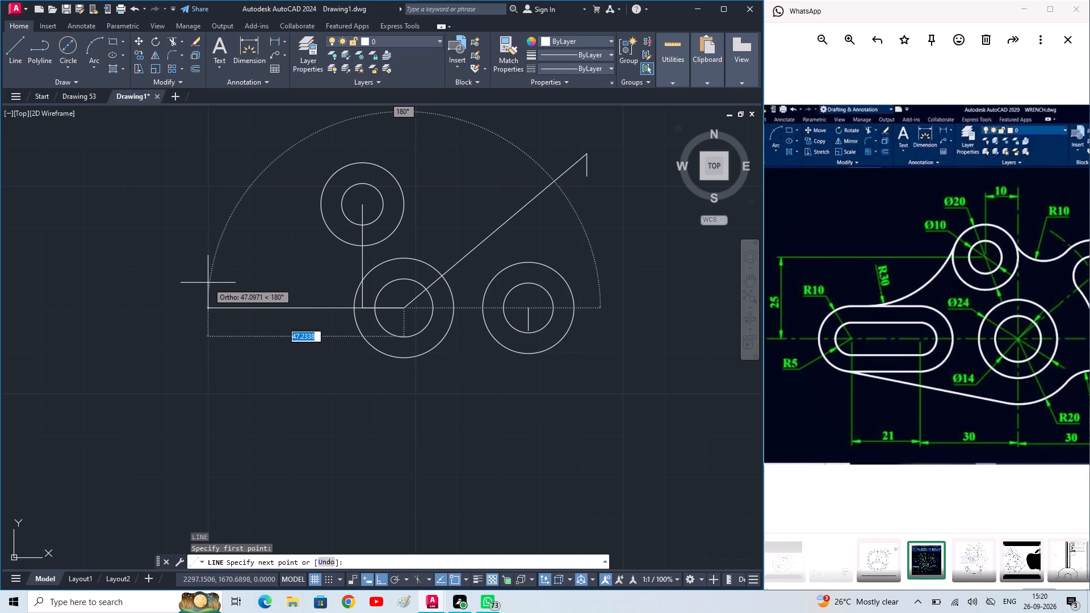
pyautogui.write('51')
pyautogui.press('Return')
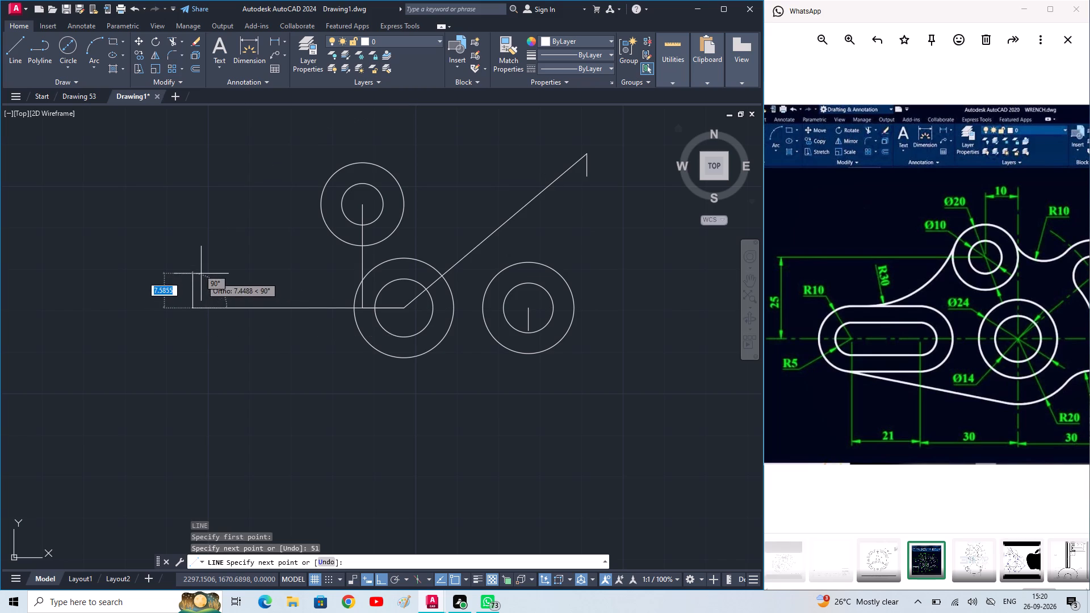
pyautogui.press('`')
pyautogui.press('Escape')
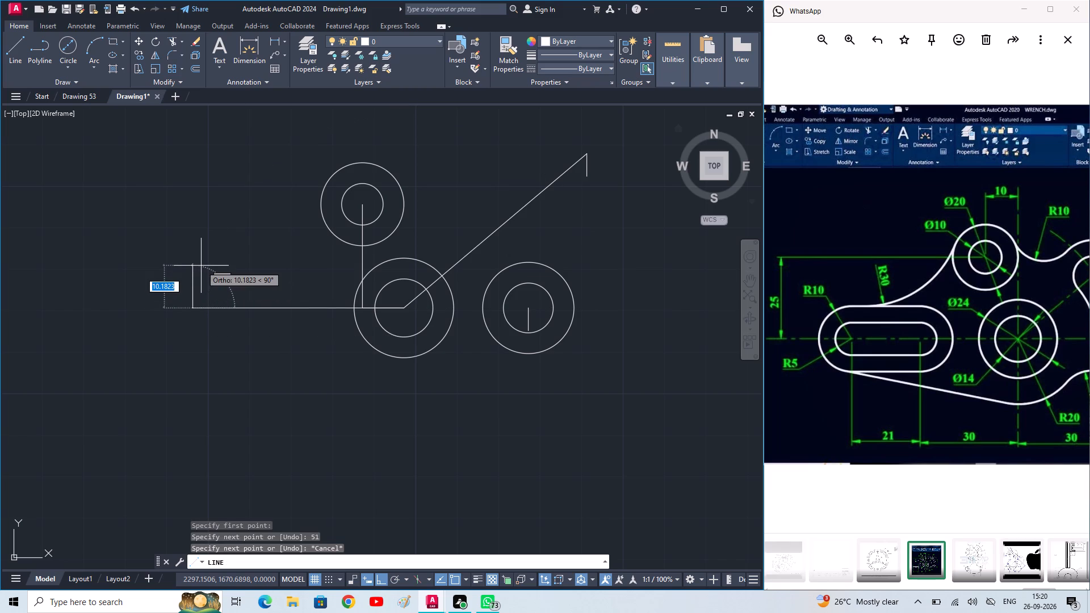
pyautogui.press('Escape')
pyautogui.press('Escape')
# Draw two concentric circles of radius 5 and 10 centred on the far end of the 51-long horizontal line.
pyautogui.moveTo(201, 266); pyautogui.dragTo(283, 257, button='middle')
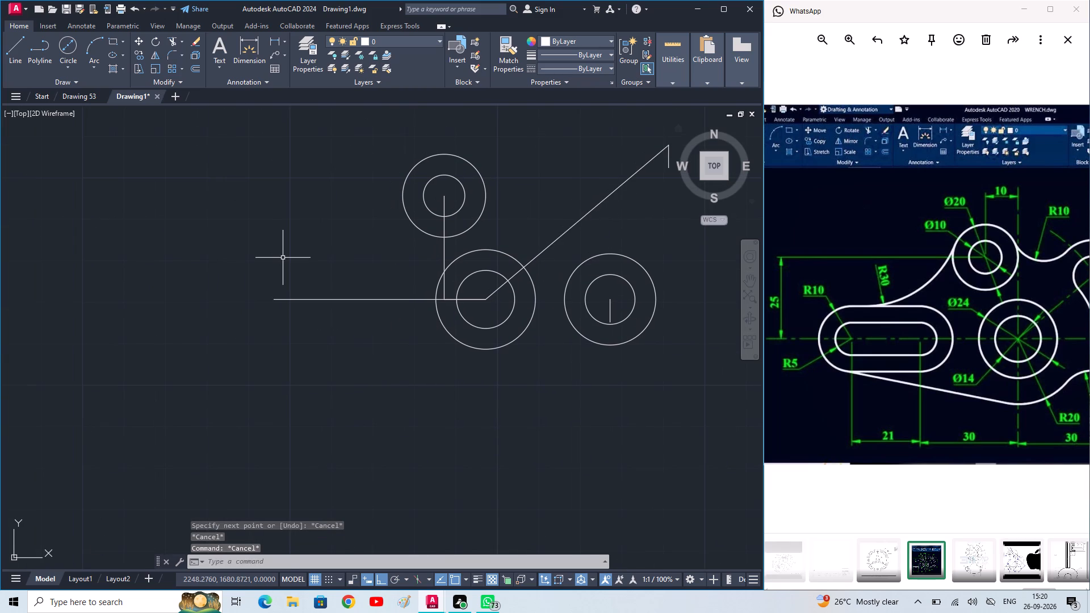
pyautogui.write('c')
pyautogui.press('space')
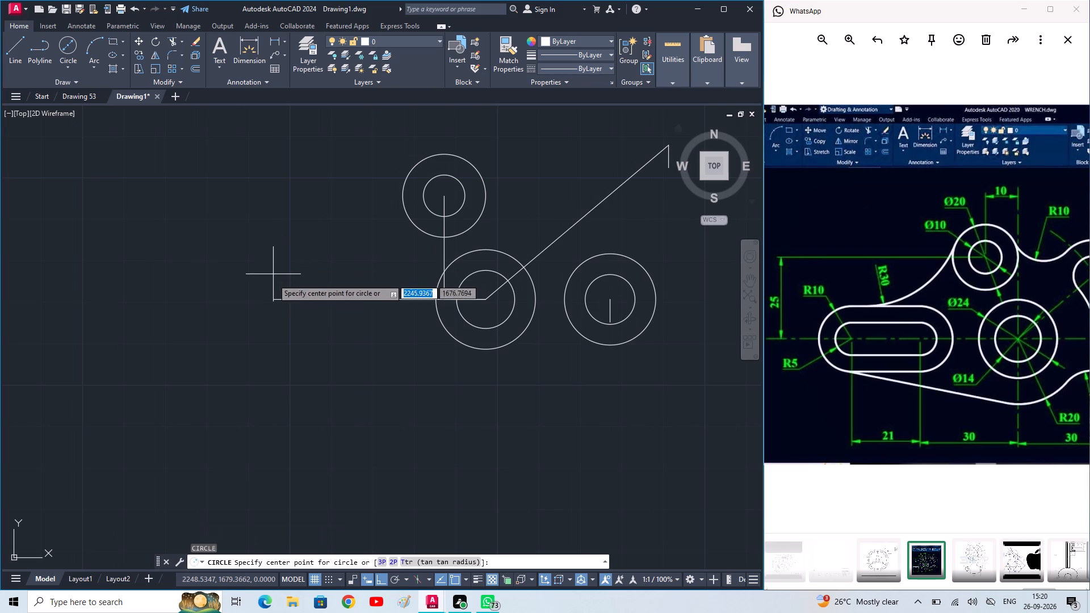
pyautogui.click(278, 299)
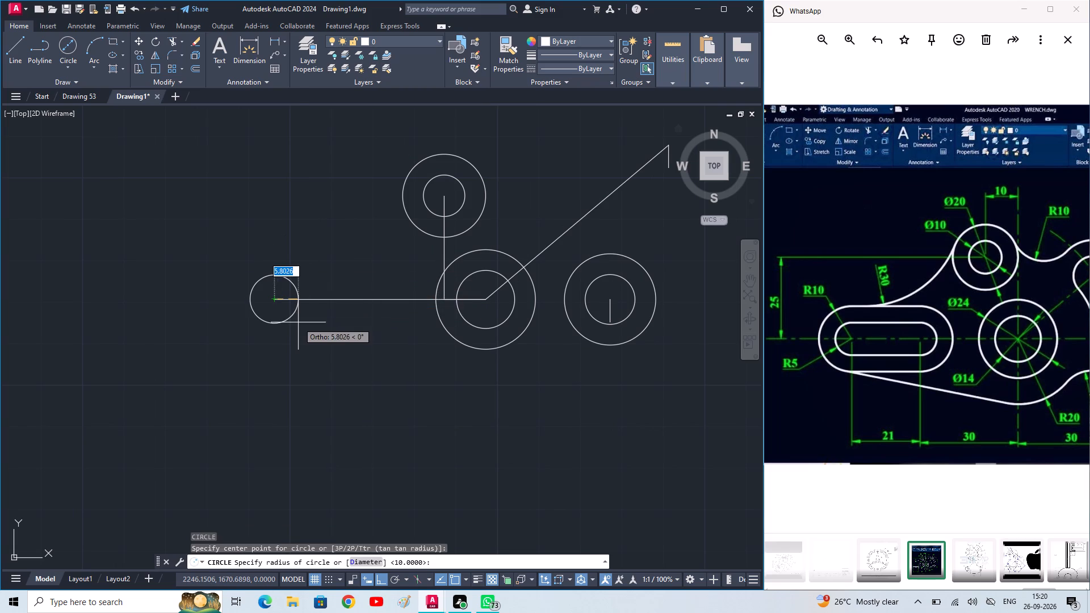
pyautogui.press('5')
pyautogui.press('Return')
pyautogui.press('space')
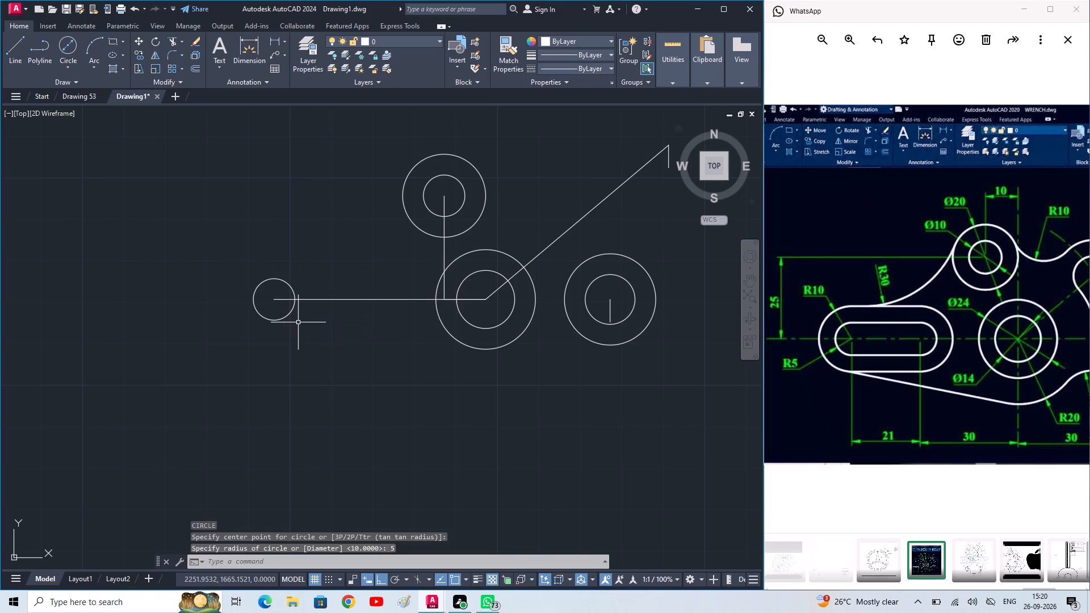
pyautogui.click(272, 297)
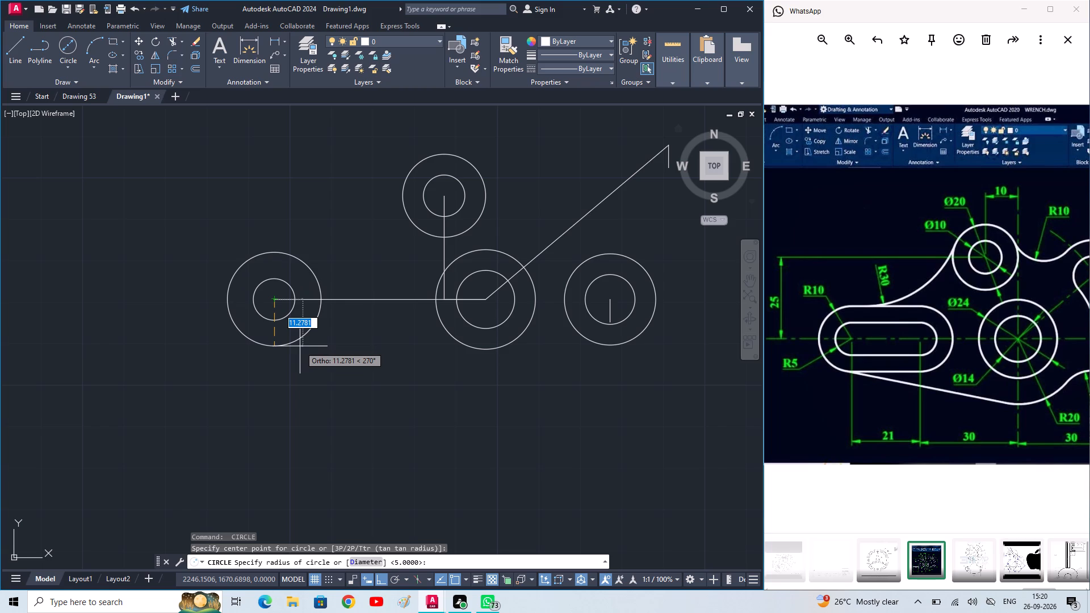
pyautogui.press('1')
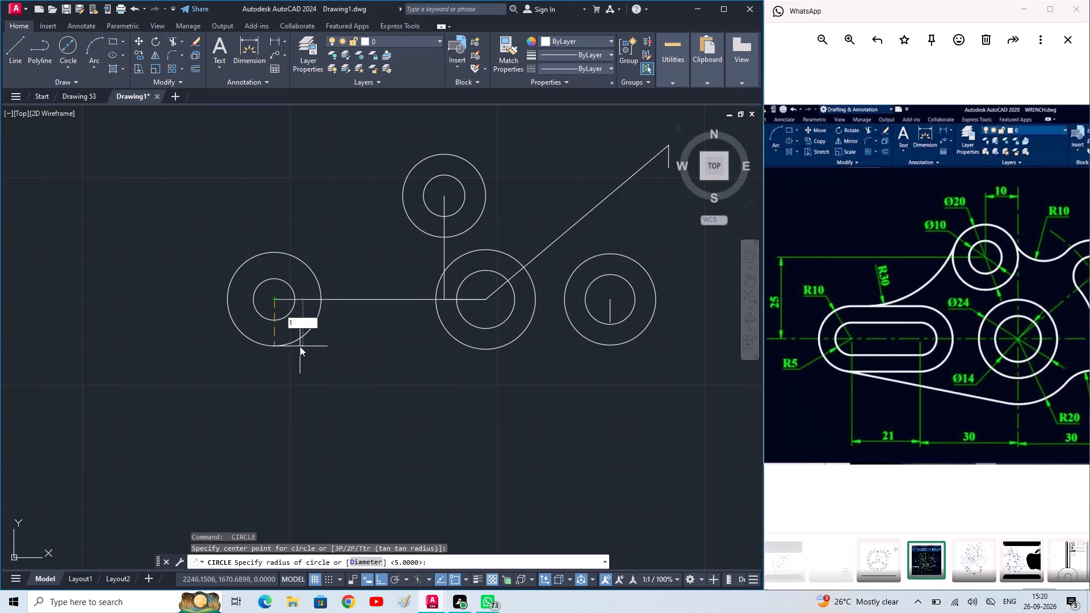
pyautogui.write('0')
pyautogui.press('space')
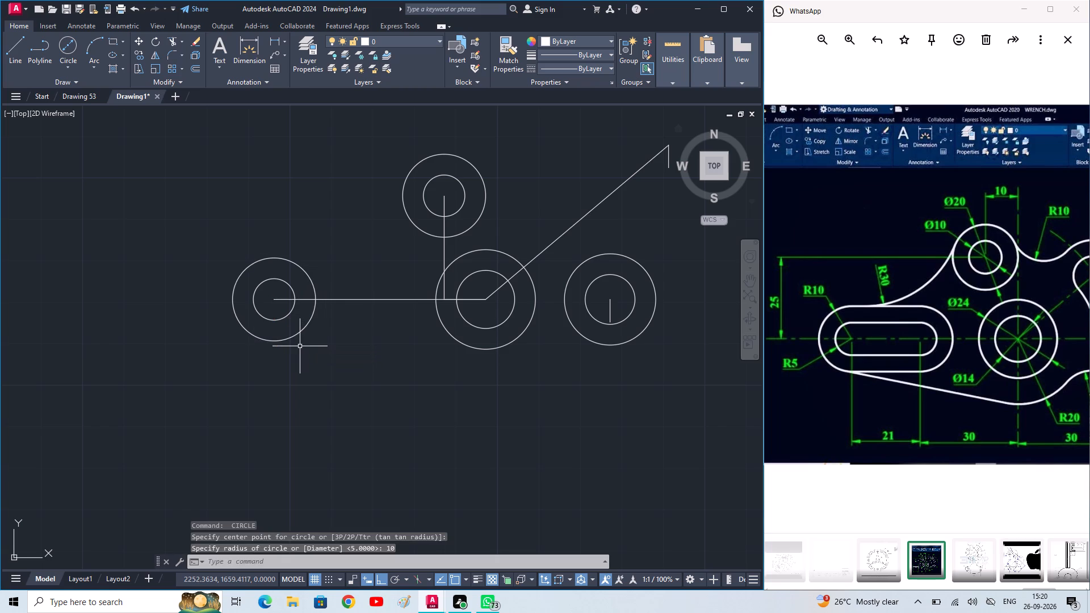
# Draw a radius-30 circle tangent to the radius-10 circle at the horizontal line's far end and the upper boss's diameter-20 circle.
pyautogui.click(63, 72)
pyautogui.click(129, 183)
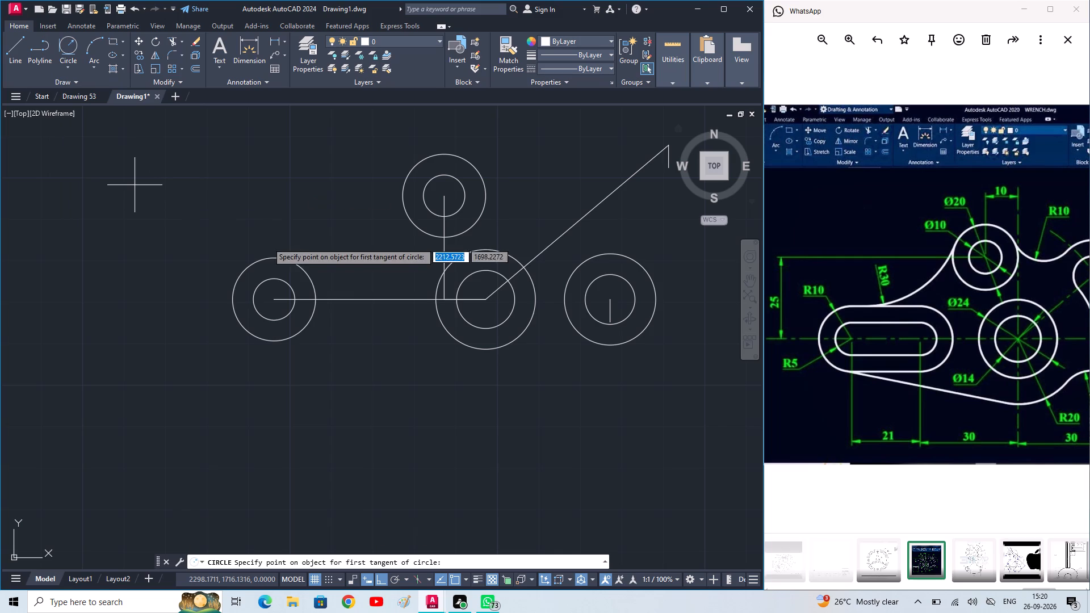
pyautogui.click(282, 260)
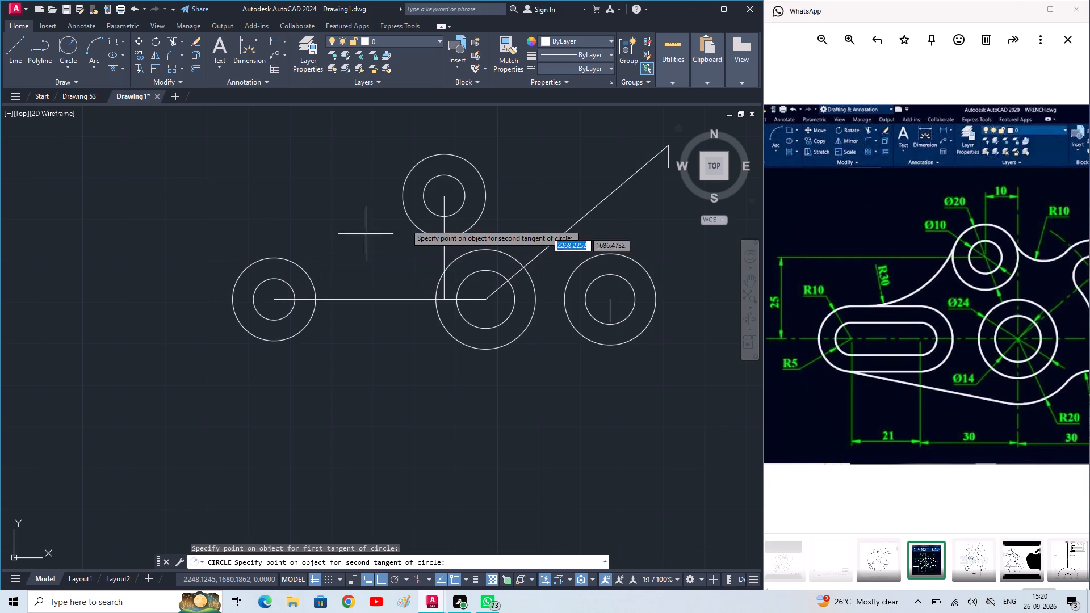
pyautogui.click(405, 216)
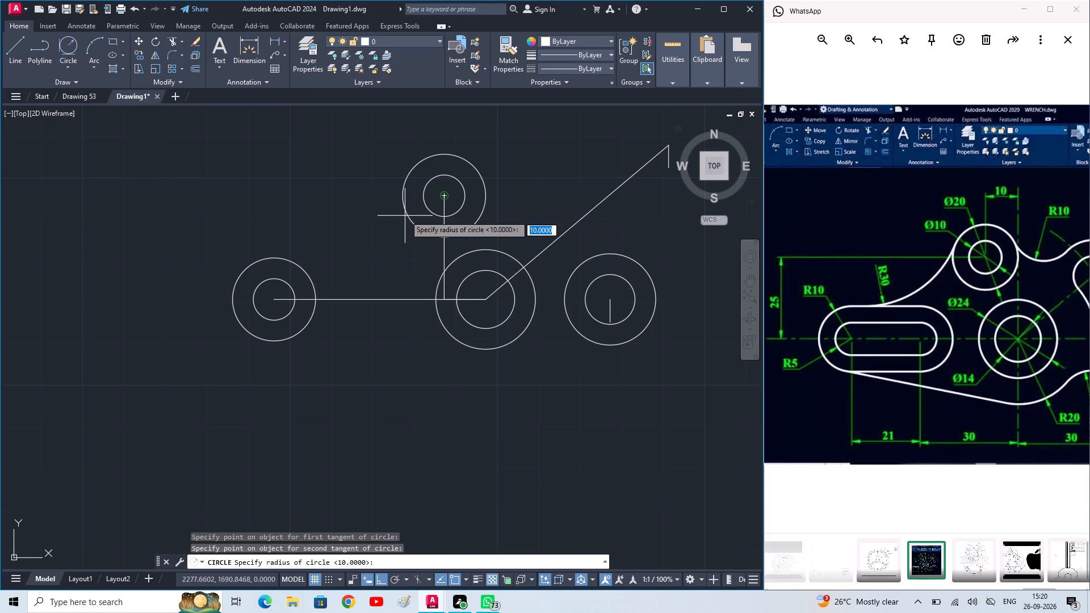
pyautogui.press('3')
pyautogui.press('0')
pyautogui.press('Return')
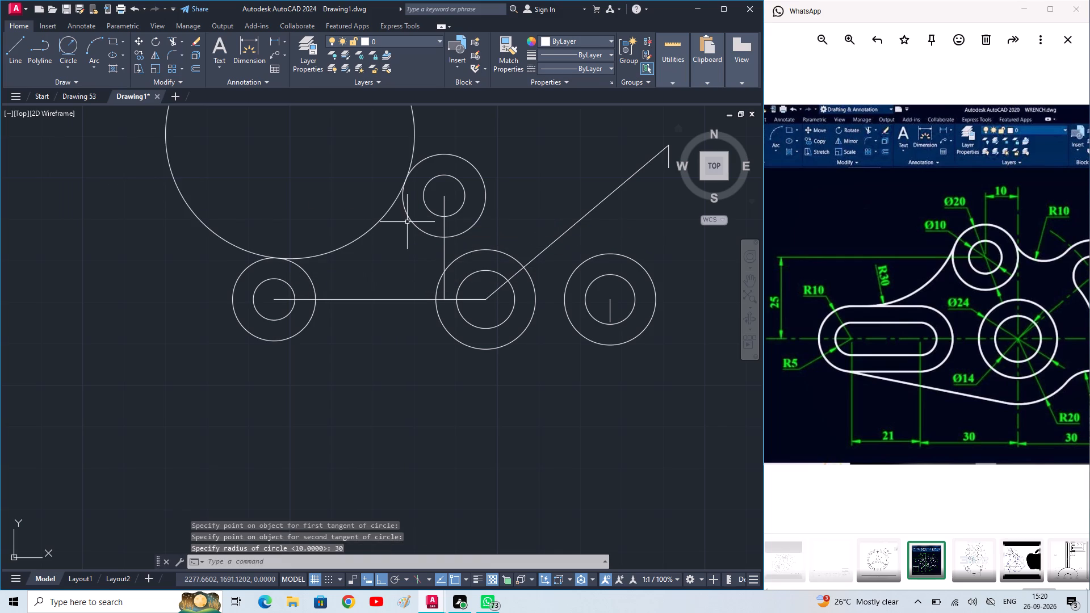
# Trim the radius-30 circle to the lower arc joining the far-left radius-10 circle and the upper boss's outer circle.
pyautogui.write('tr')
pyautogui.press('space')
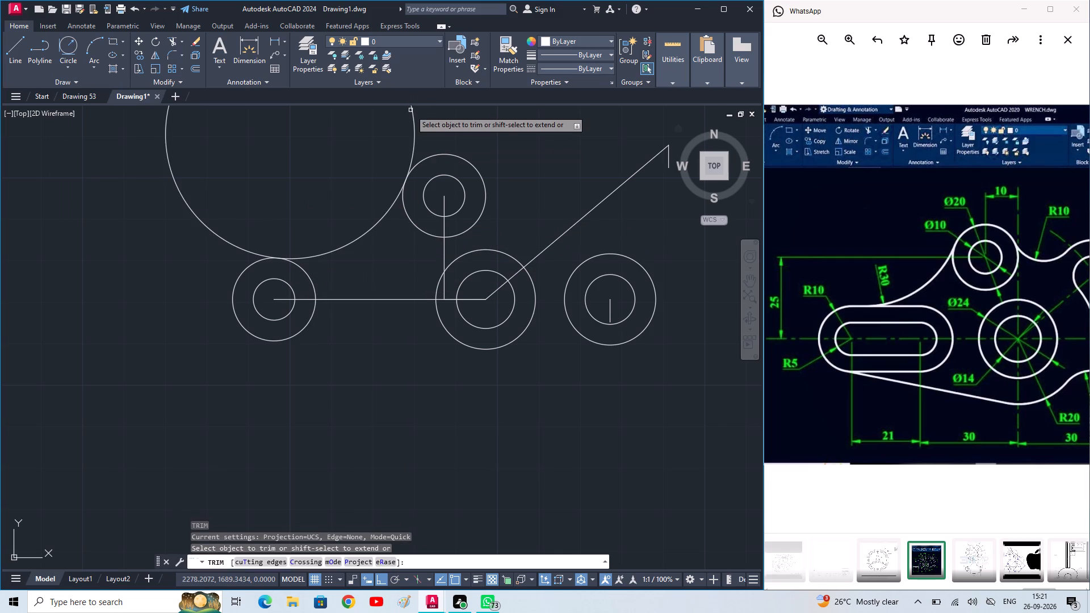
pyautogui.moveTo(422, 119); pyautogui.dragTo(310, 127)
pyautogui.scroll(-1, 313, 174)
pyautogui.moveTo(313, 174); pyautogui.dragTo(292, 161, button='middle')
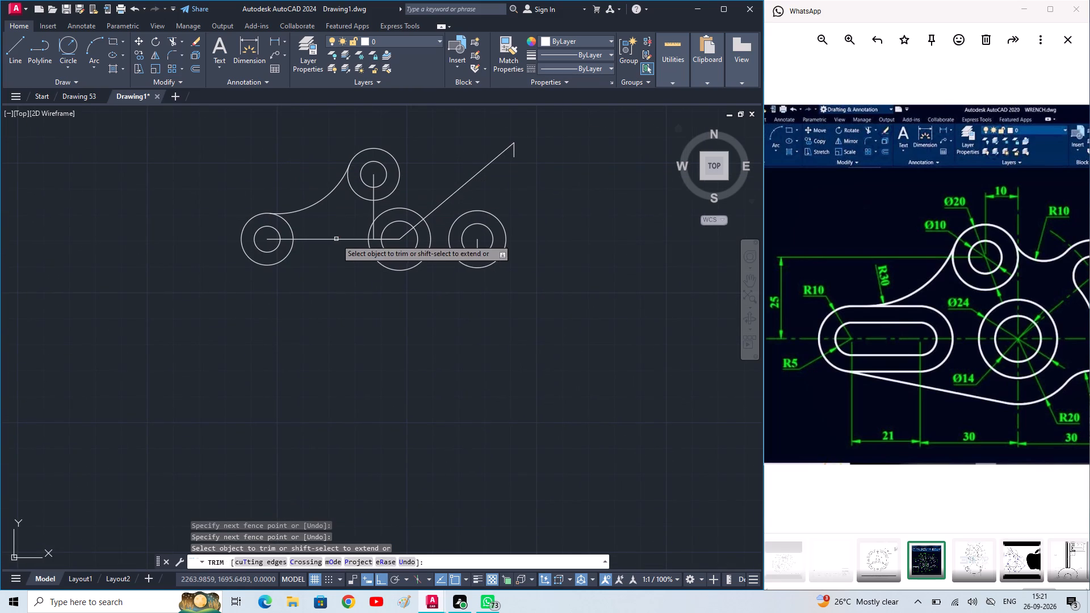
pyautogui.moveTo(371, 290); pyautogui.dragTo(322, 280, button='middle')
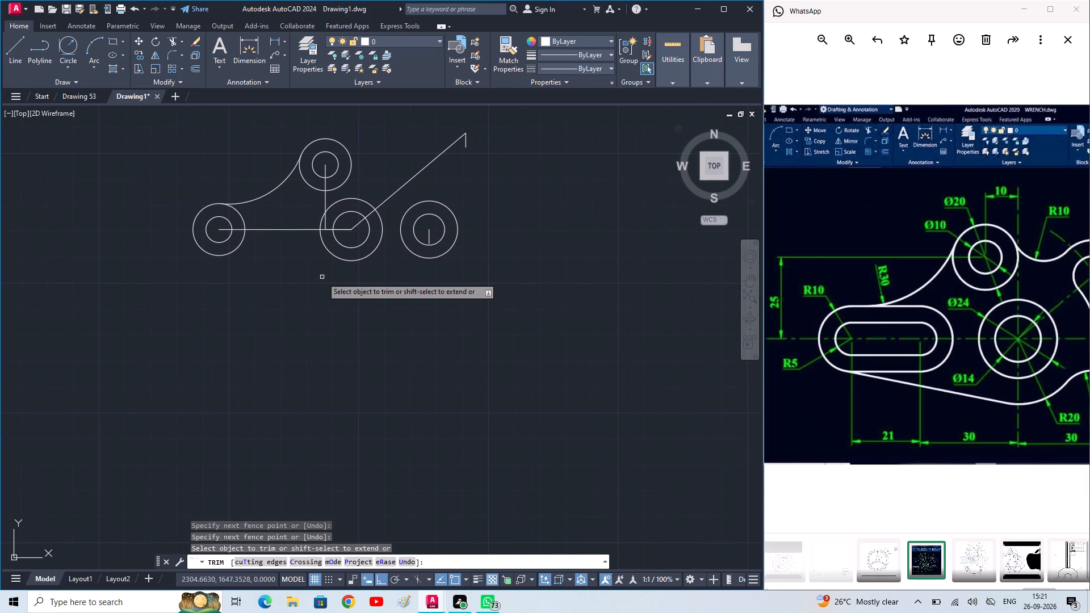
# Draw a circle of radius 20 centred on the central boss's centre.
pyautogui.press('Escape')
pyautogui.write('c')
pyautogui.press('space')
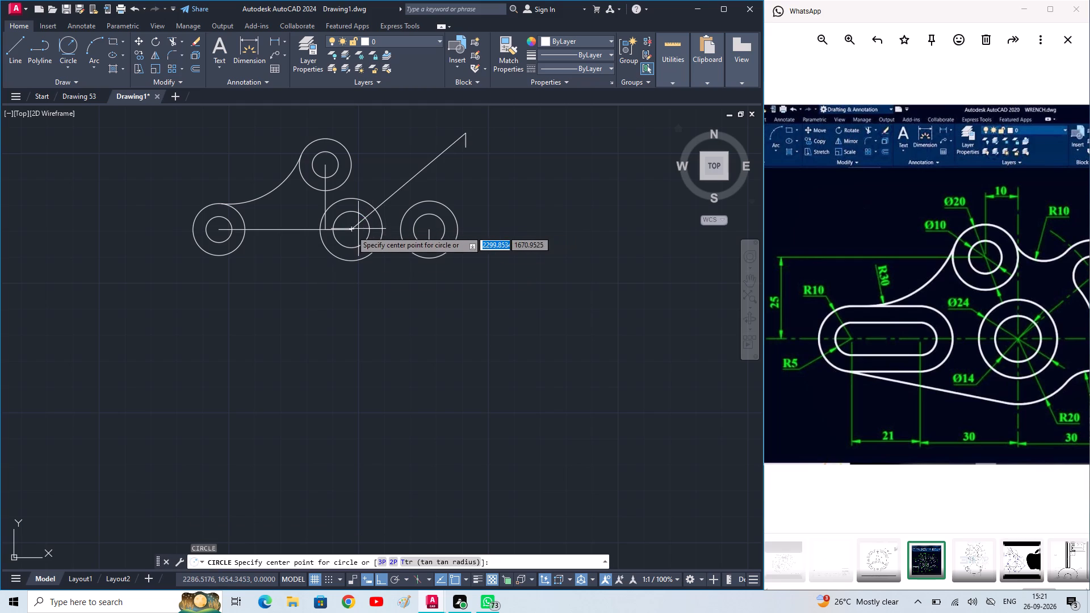
pyautogui.click(350, 229)
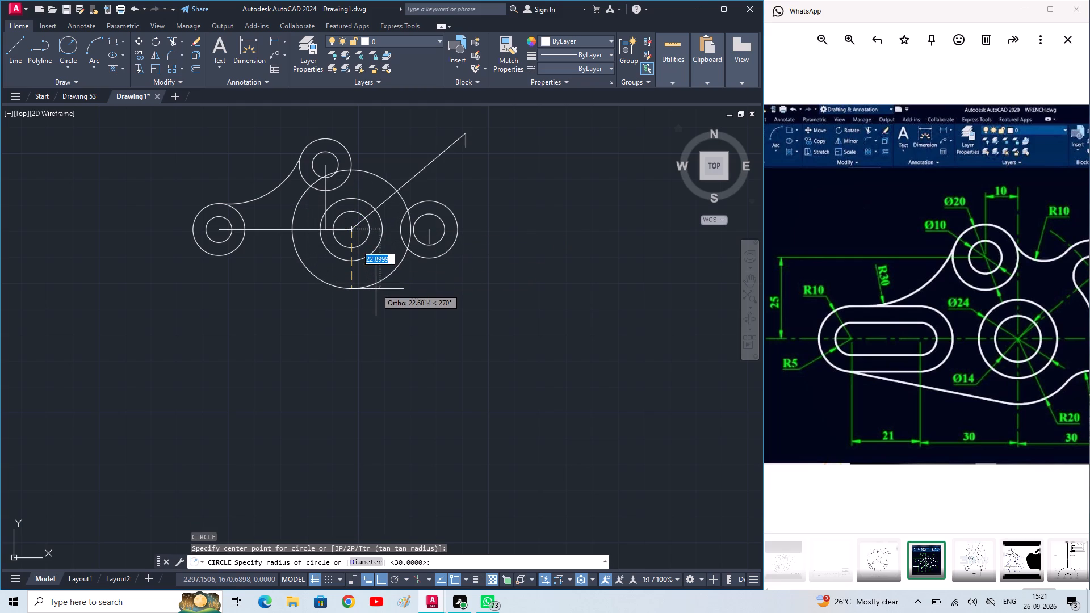
pyautogui.write('20')
pyautogui.press('Return')
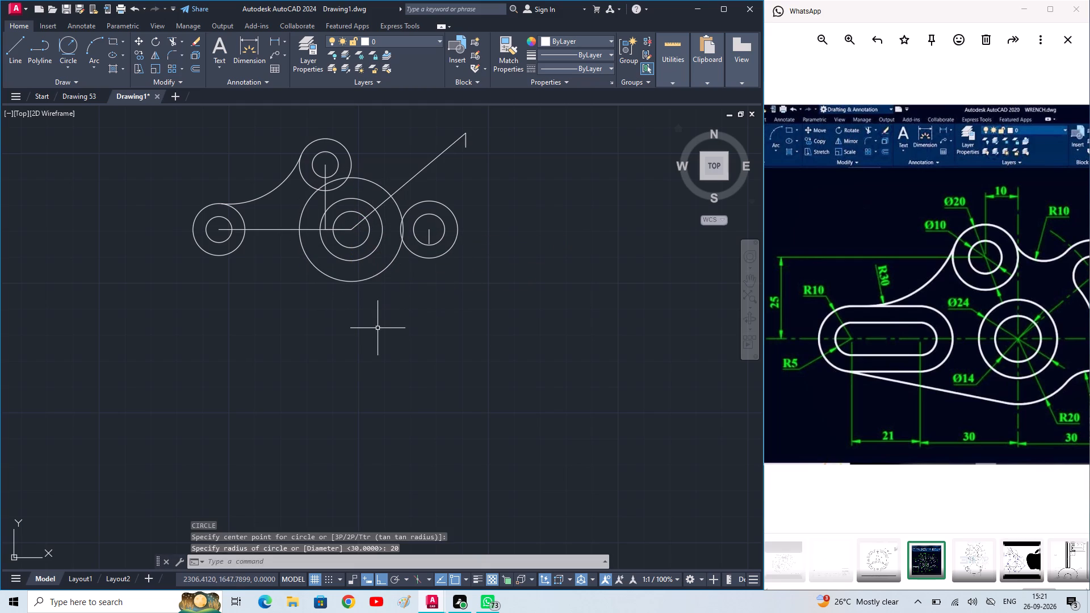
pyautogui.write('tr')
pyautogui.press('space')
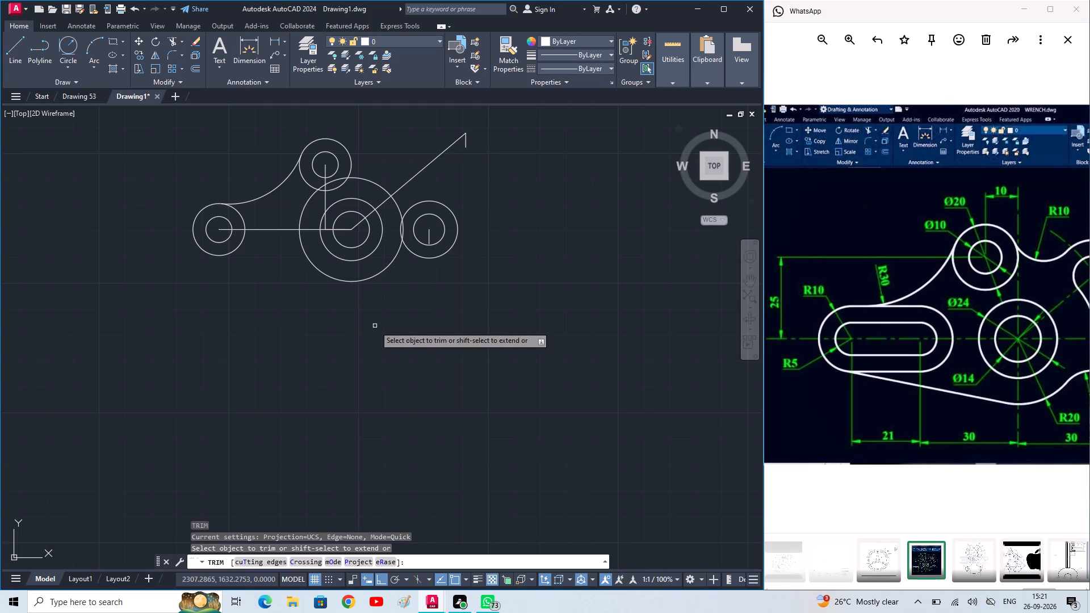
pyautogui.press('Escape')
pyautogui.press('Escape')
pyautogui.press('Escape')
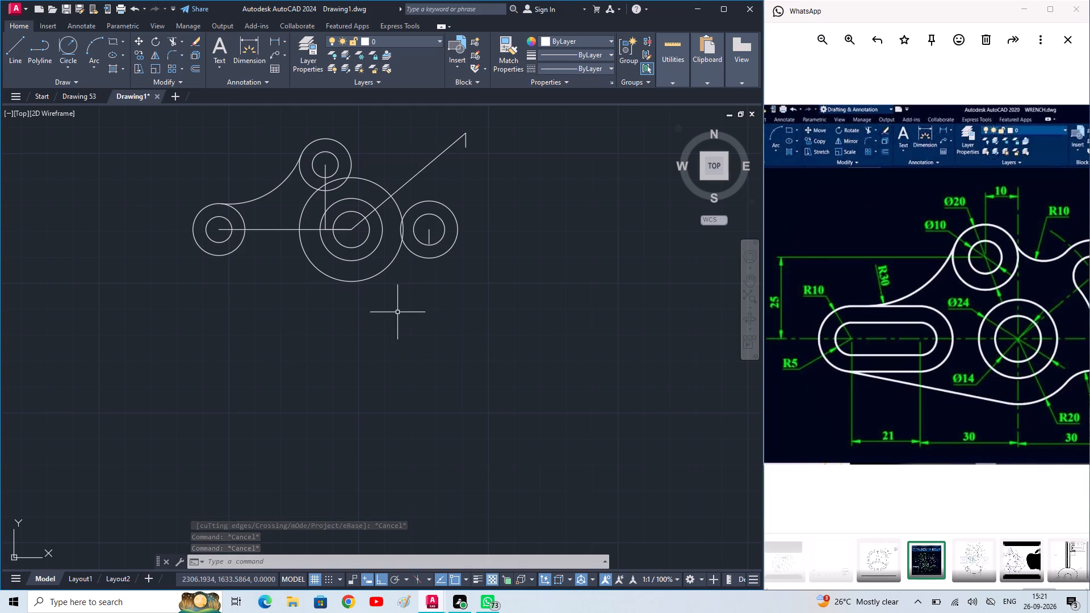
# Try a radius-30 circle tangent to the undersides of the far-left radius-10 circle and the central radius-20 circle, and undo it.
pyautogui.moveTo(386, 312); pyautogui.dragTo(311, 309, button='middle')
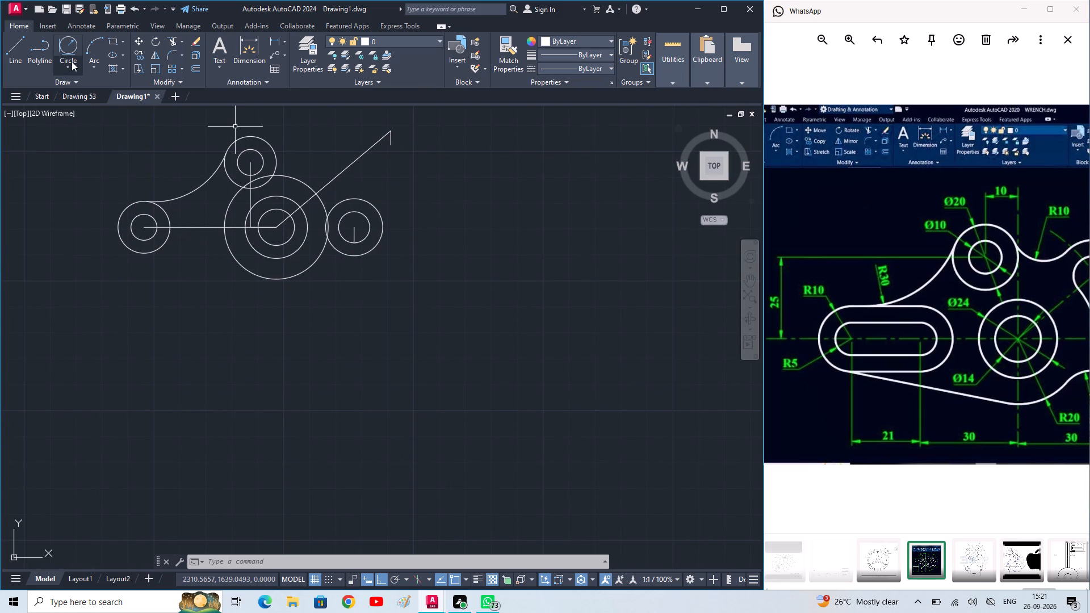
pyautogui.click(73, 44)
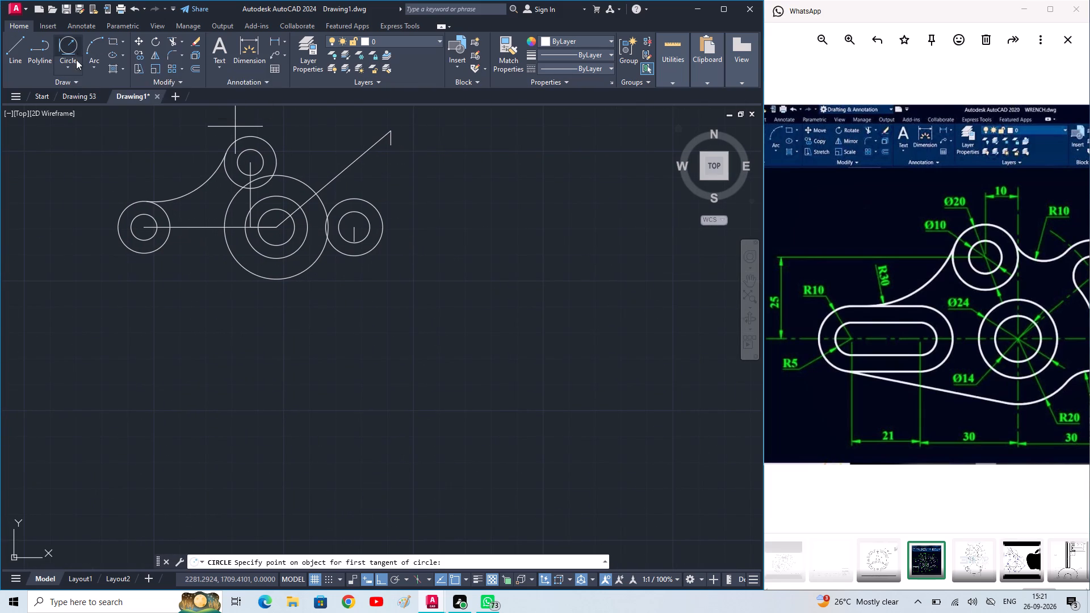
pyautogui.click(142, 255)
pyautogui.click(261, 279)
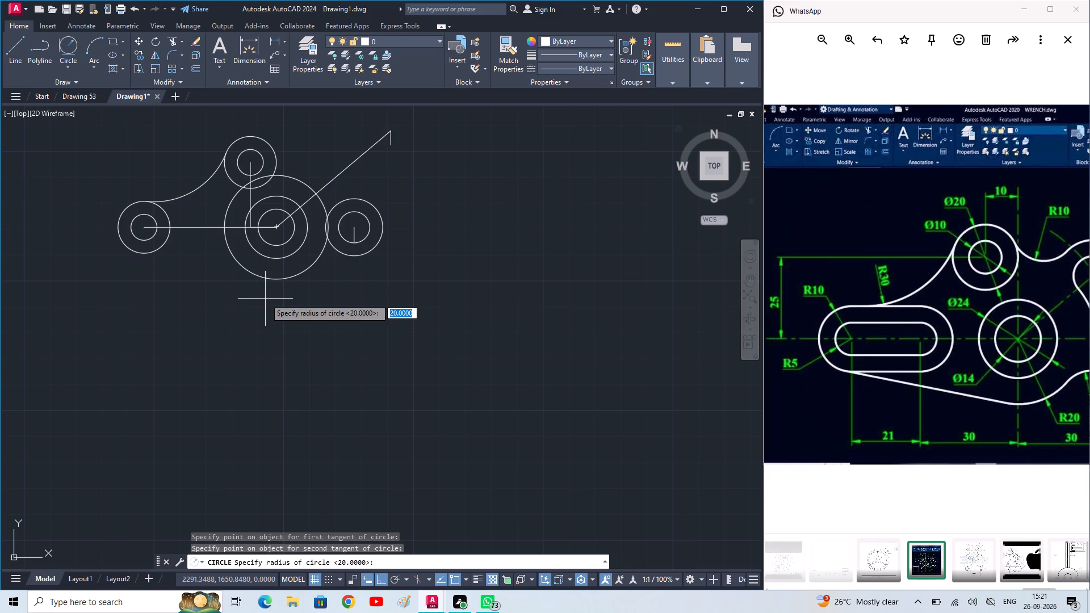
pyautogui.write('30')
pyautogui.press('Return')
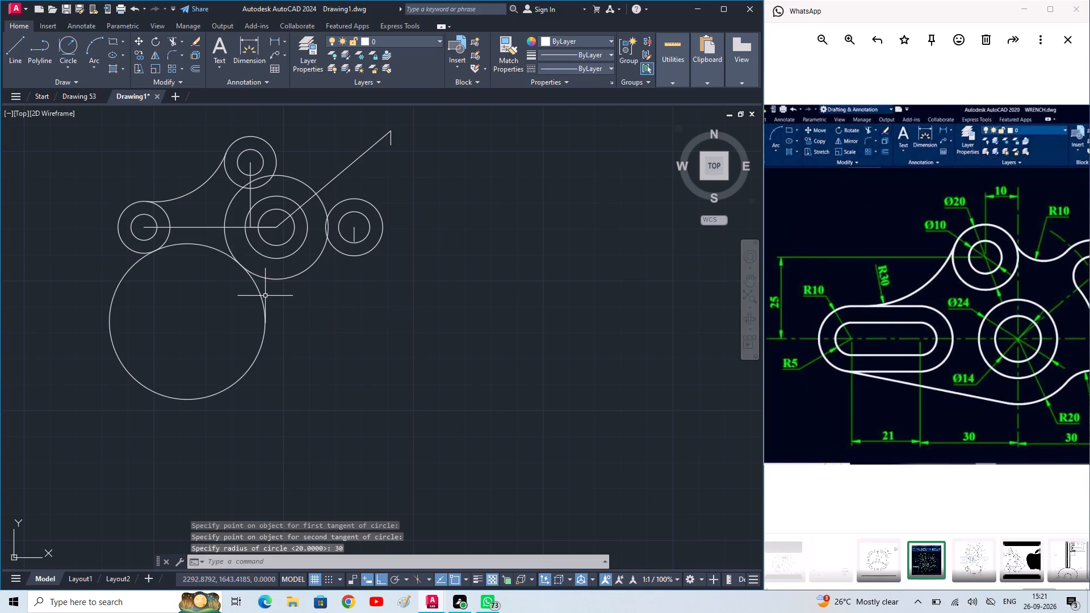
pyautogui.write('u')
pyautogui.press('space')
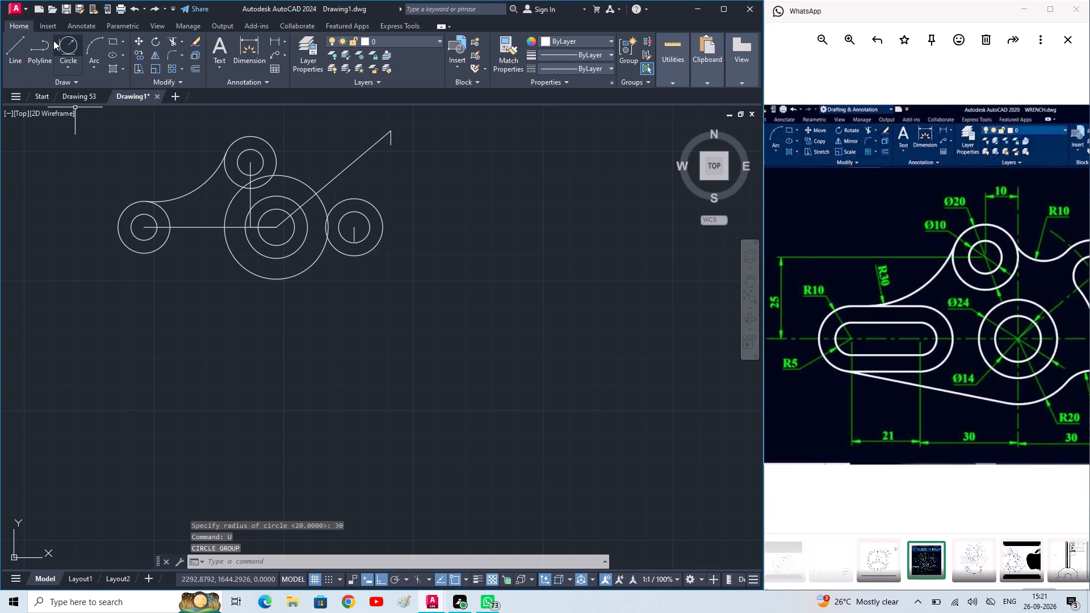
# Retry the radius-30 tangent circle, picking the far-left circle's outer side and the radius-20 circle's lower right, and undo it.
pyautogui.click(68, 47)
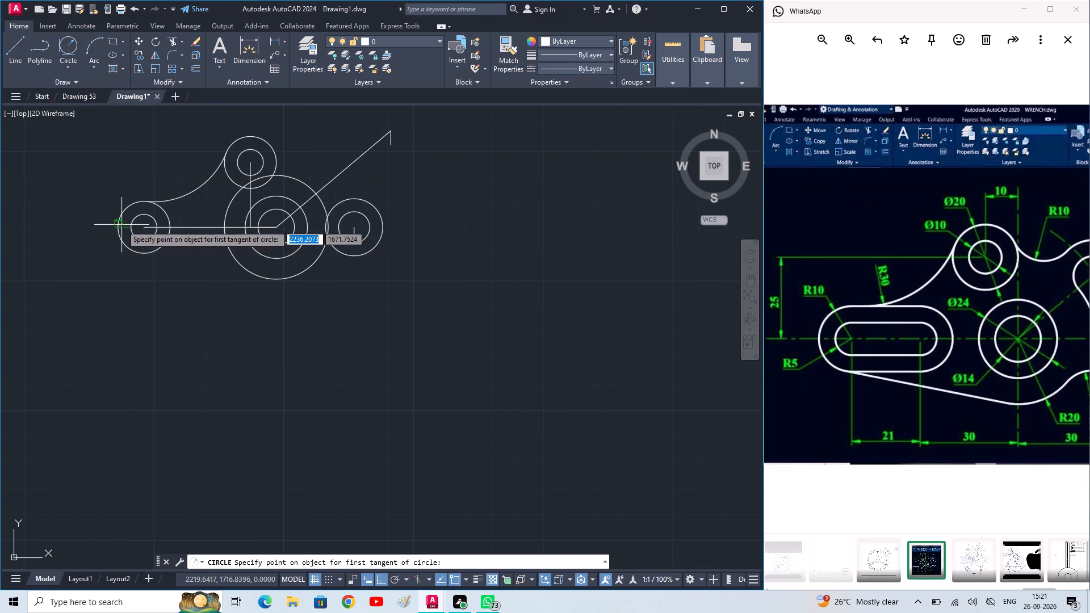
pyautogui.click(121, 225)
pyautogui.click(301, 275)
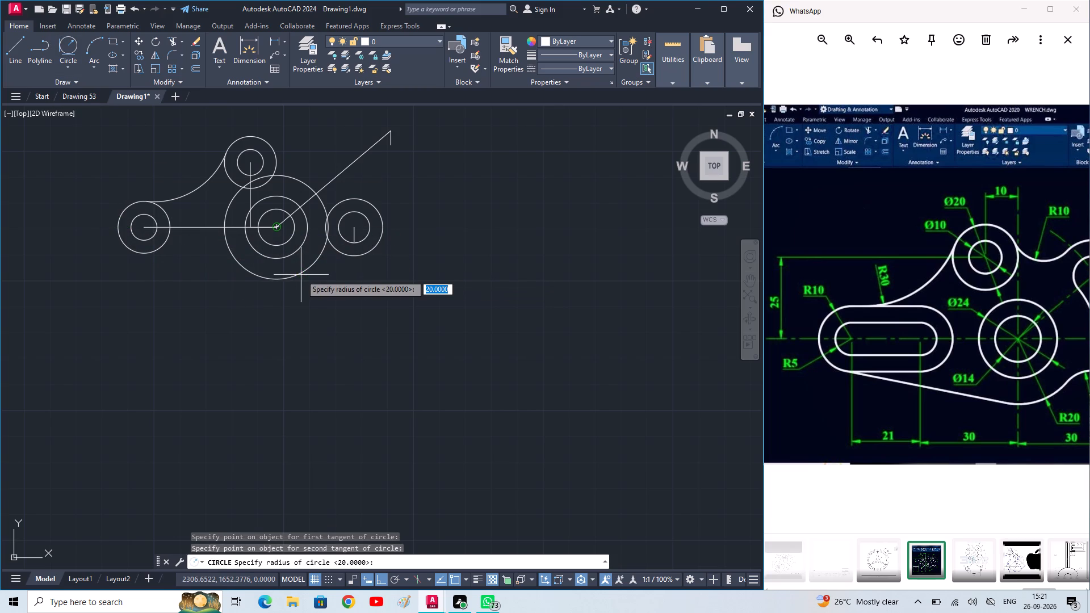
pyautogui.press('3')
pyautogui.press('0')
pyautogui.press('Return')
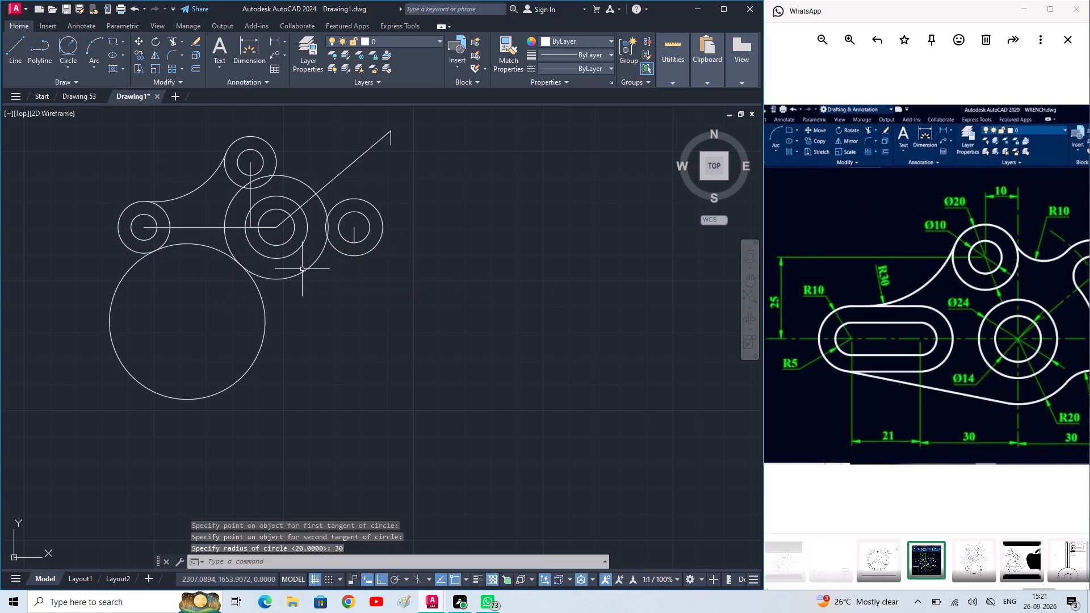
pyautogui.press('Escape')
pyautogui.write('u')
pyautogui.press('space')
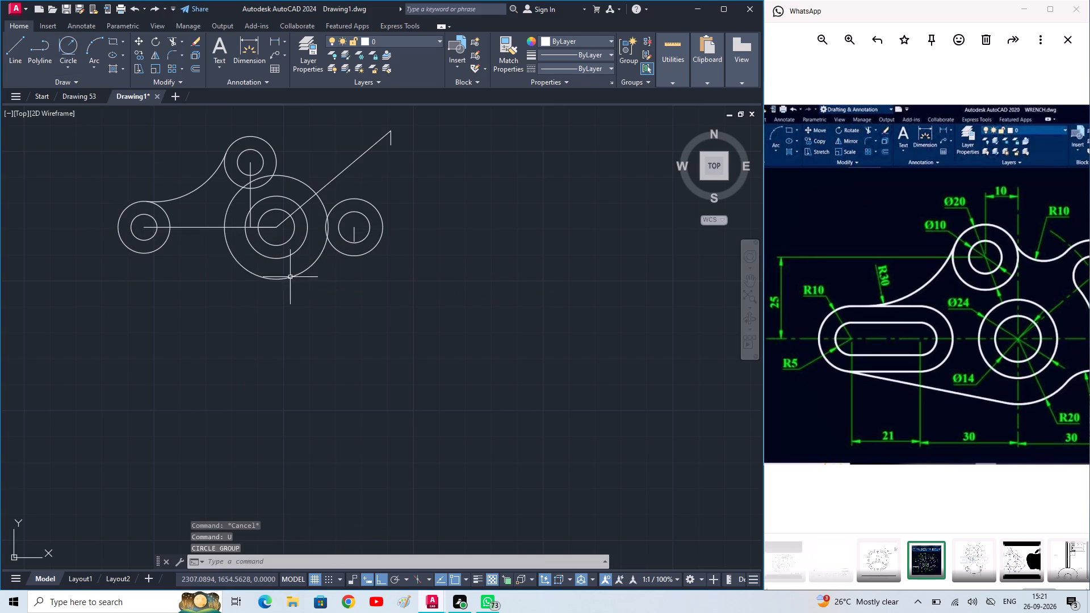
# Draw a line tangent to the undersides of the far-left radius-10 circle and the central radius-20 circle.
pyautogui.moveTo(469, 398); pyautogui.dragTo(447, 387, button='middle')
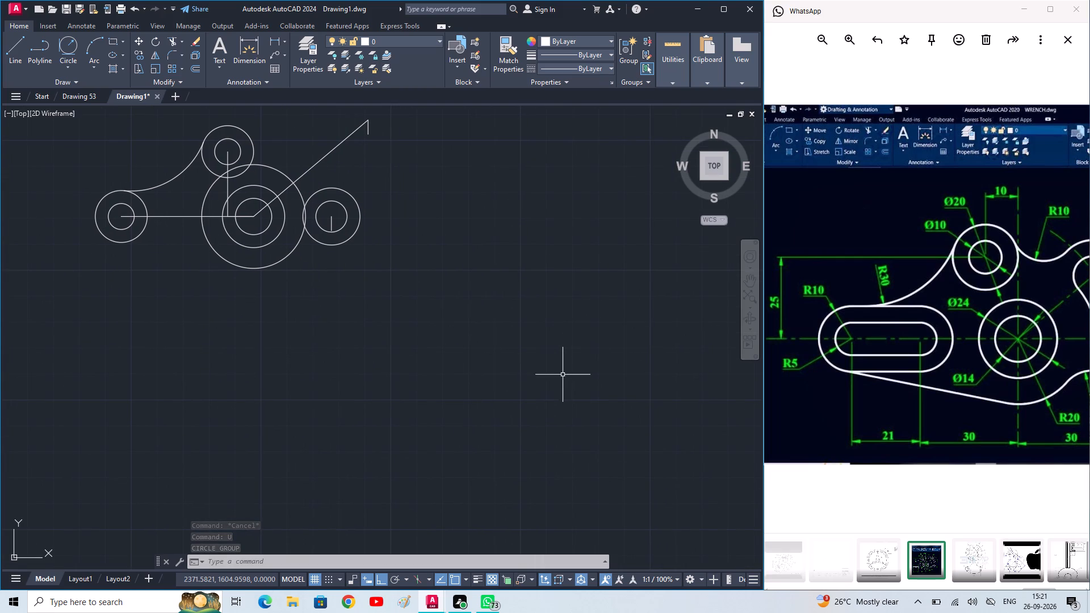
pyautogui.write('l')
pyautogui.press('space')
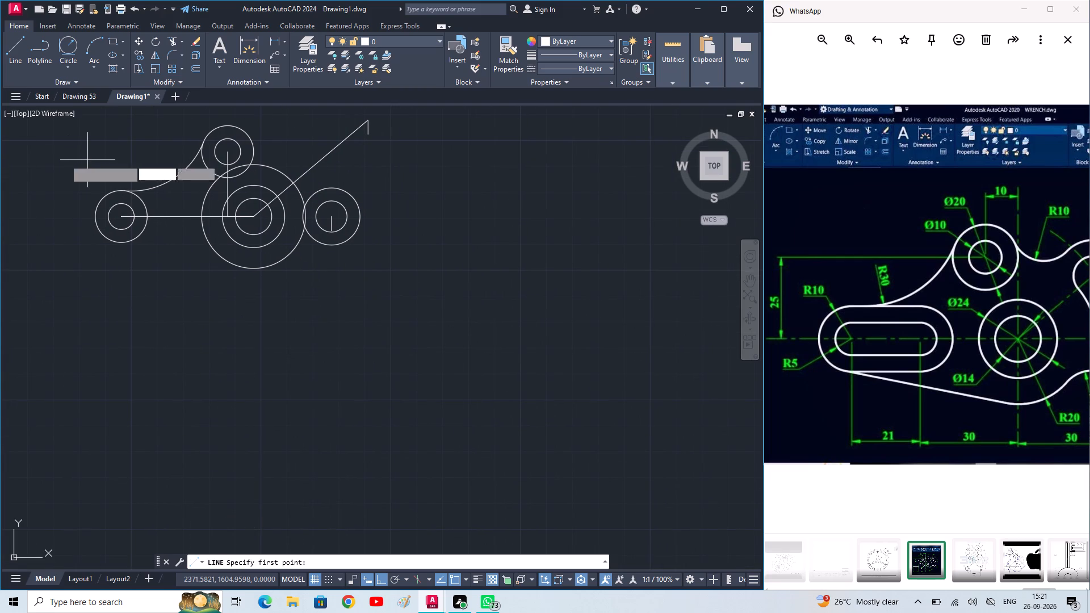
pyautogui.press('t')
pyautogui.press('a')
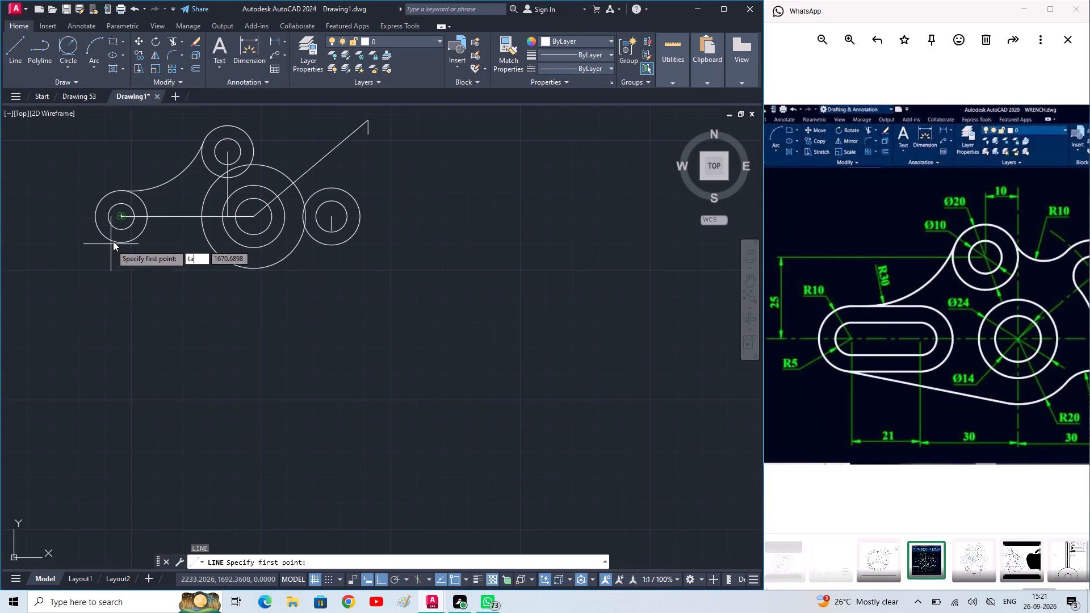
pyautogui.write('n')
pyautogui.press('space')
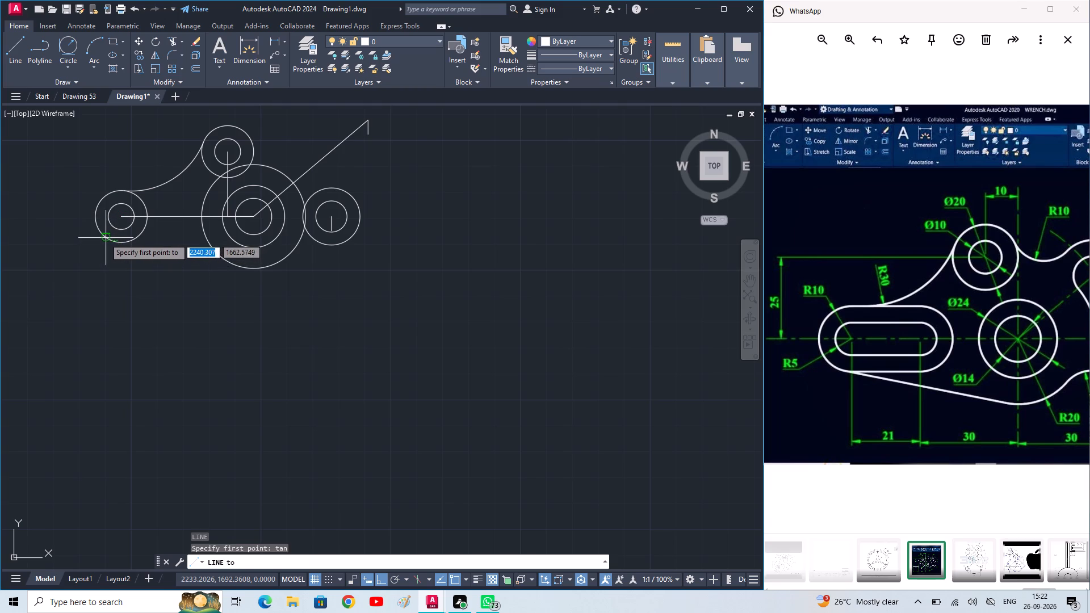
pyautogui.click(104, 237)
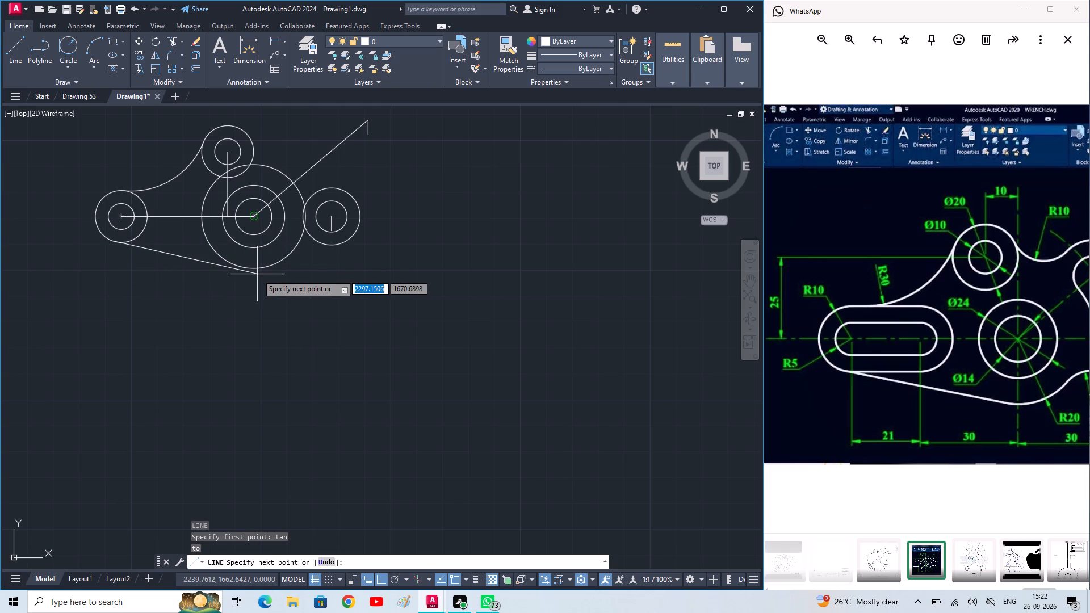
pyautogui.press('t')
pyautogui.press('a')
pyautogui.press('n')
pyautogui.press('space')
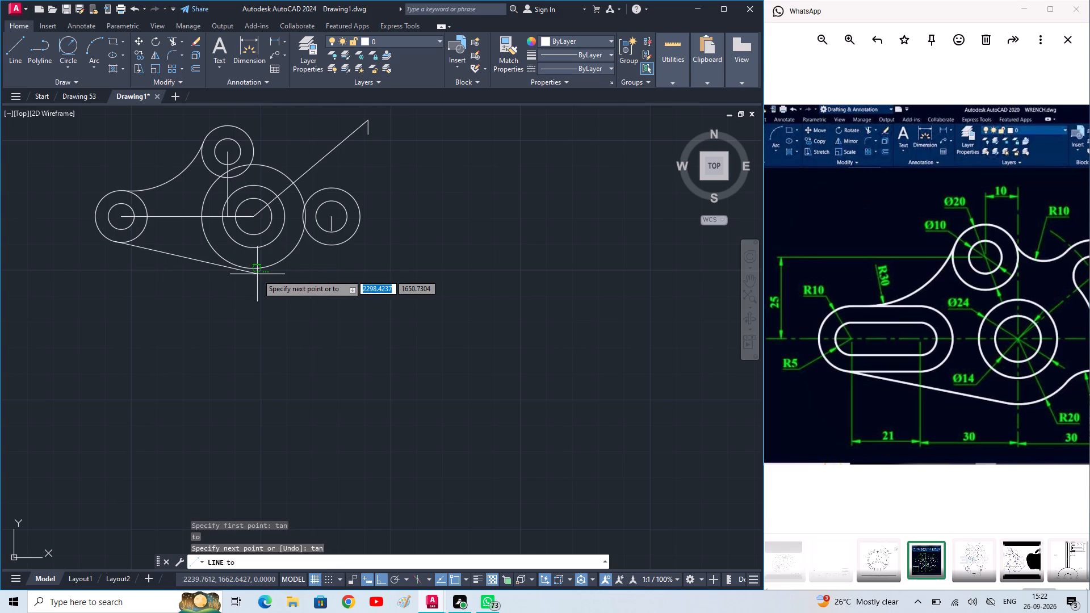
pyautogui.scroll(2, 248, 267)
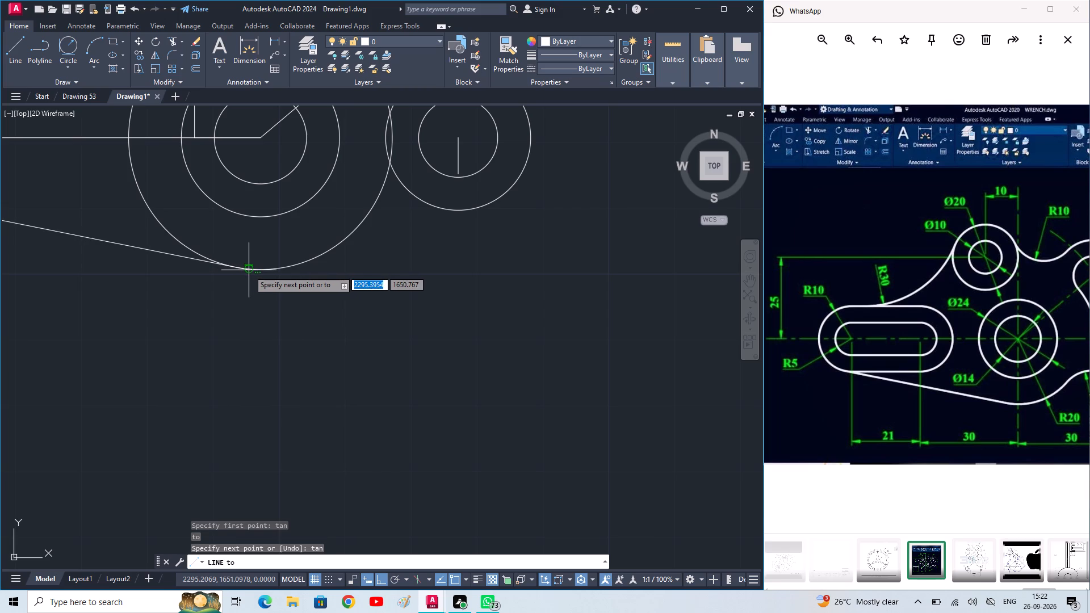
pyautogui.click(250, 271)
pyautogui.press('Escape')
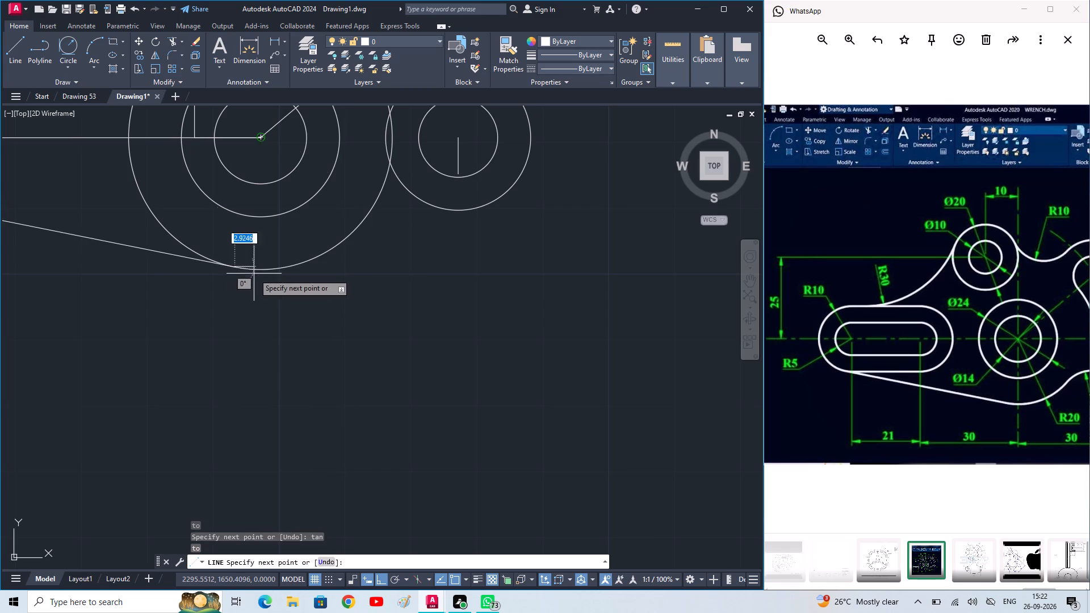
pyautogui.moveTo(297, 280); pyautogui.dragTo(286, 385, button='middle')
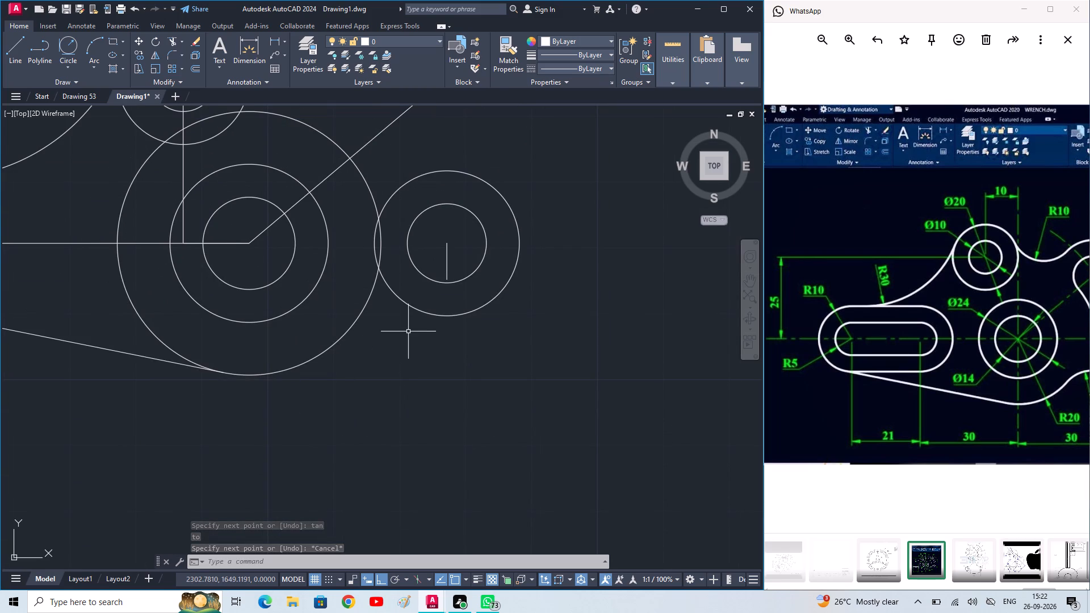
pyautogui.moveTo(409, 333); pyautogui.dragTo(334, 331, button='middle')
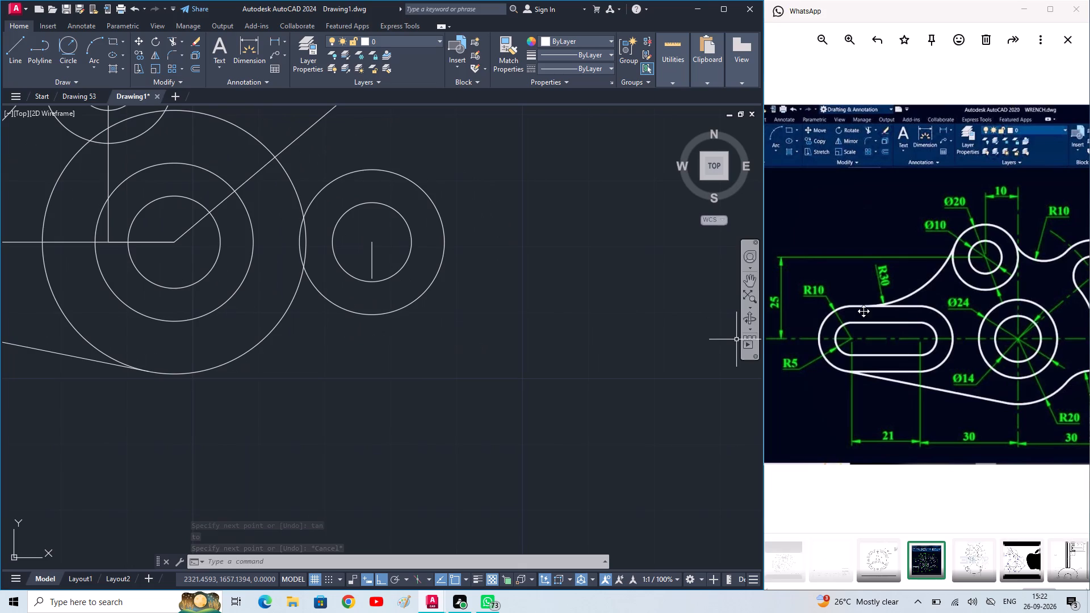
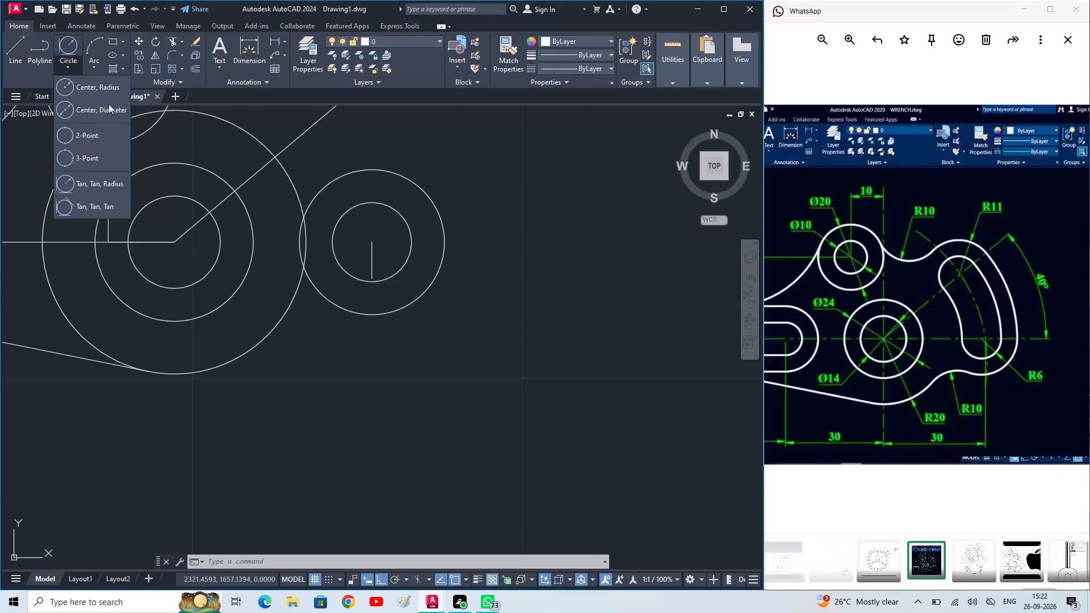
# Draw a radius-10 circle tangent to the central radius-20 circle's lower right and the underside of the right-hand radius-11 circle.
pyautogui.click(108, 104)
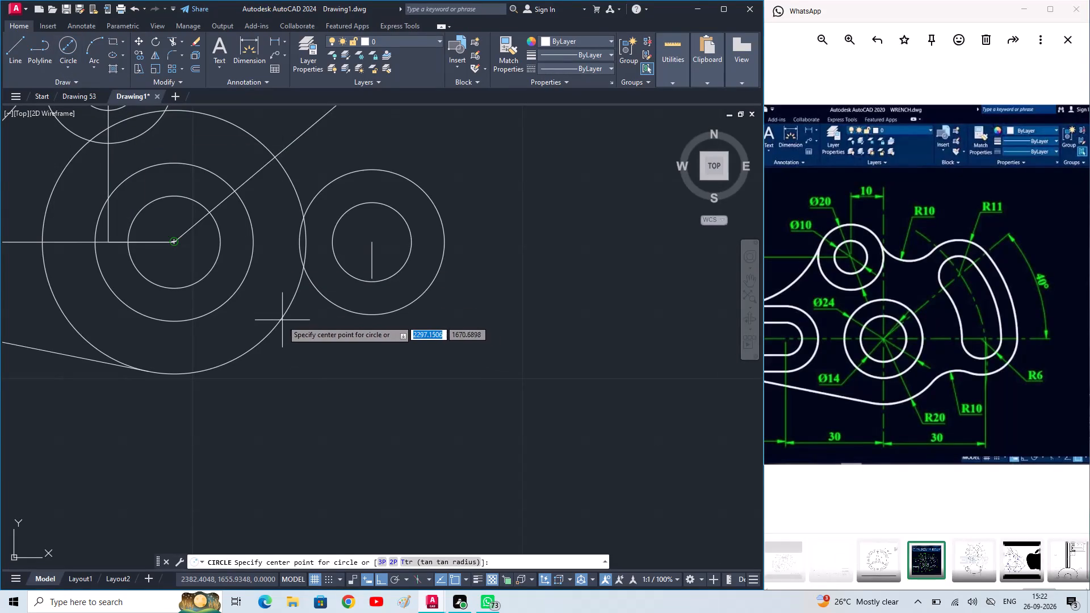
pyautogui.click(72, 65)
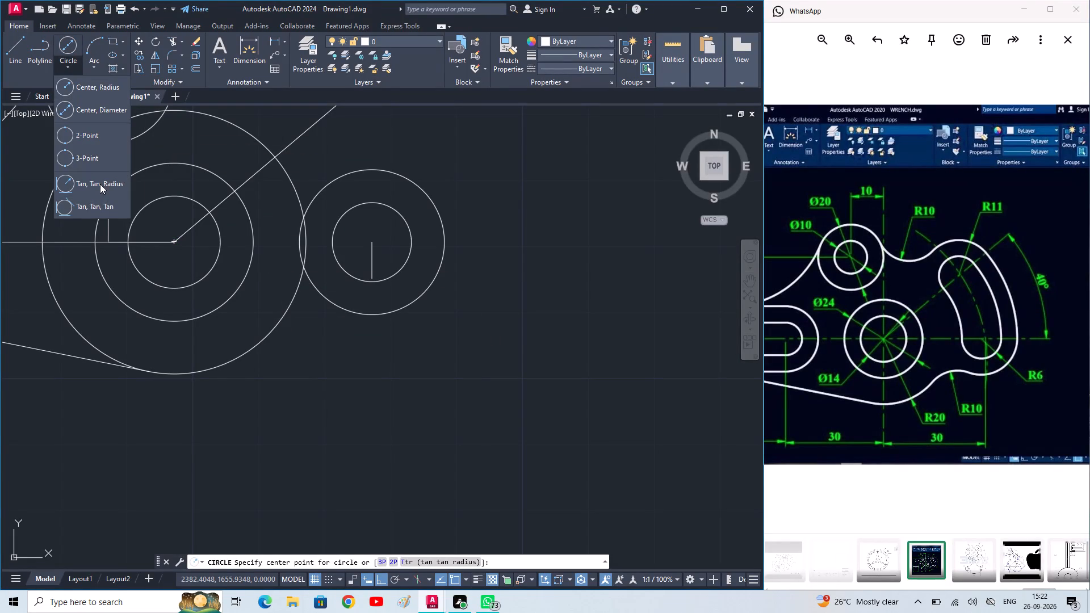
pyautogui.click(100, 184)
pyautogui.click(280, 315)
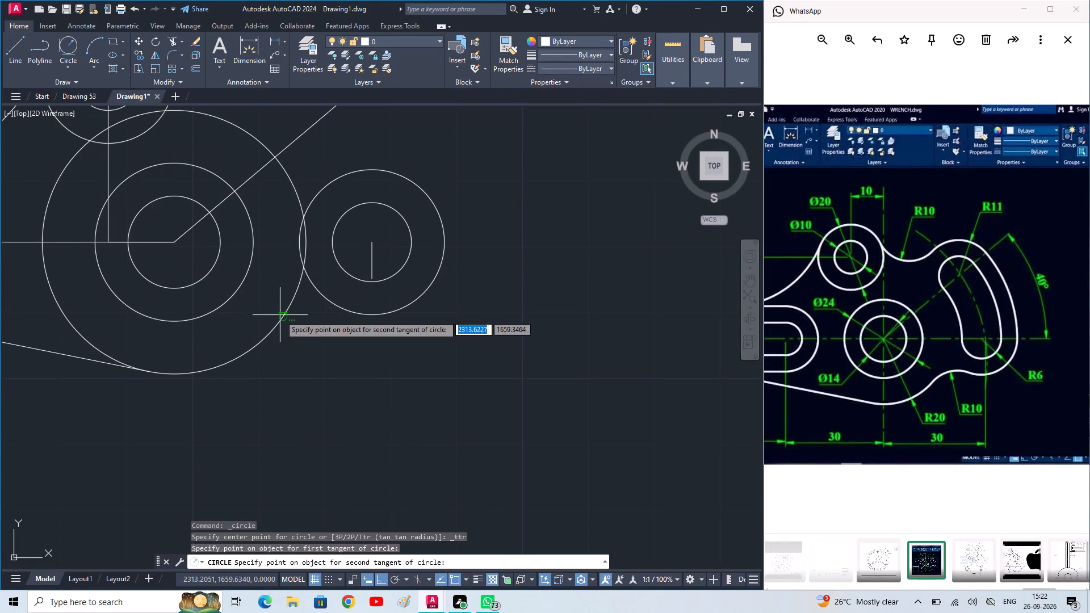
pyautogui.click(330, 303)
pyautogui.press('1')
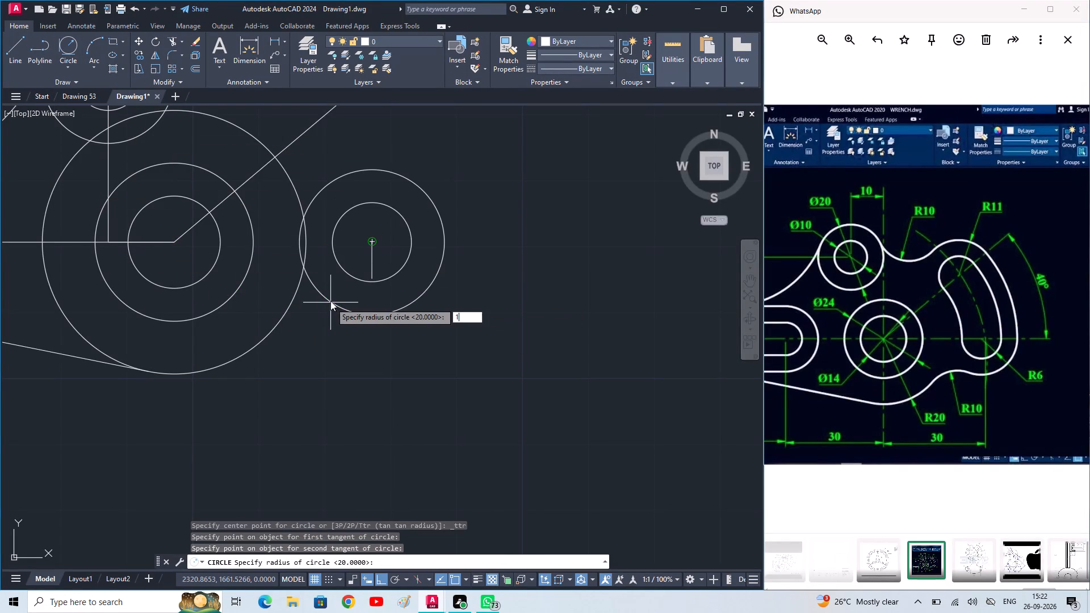
pyautogui.press('0')
pyautogui.press('space')
pyautogui.press('Escape')
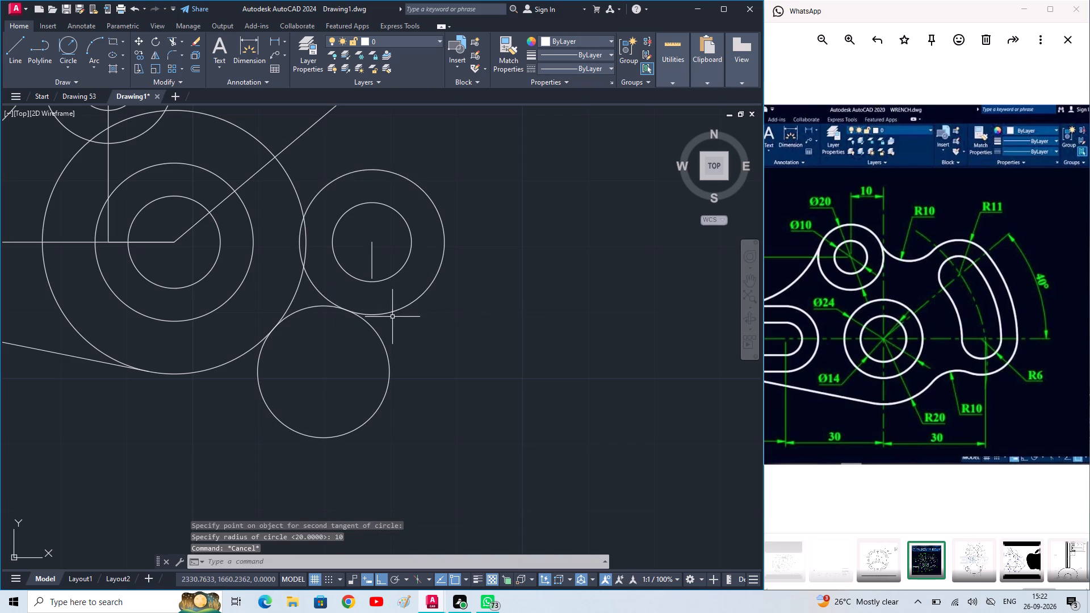
# Trim the lower part of the radius-10 tangent circle, leaving the fillet arc between the central and right-hand circles.
pyautogui.write('tr')
pyautogui.press('space')
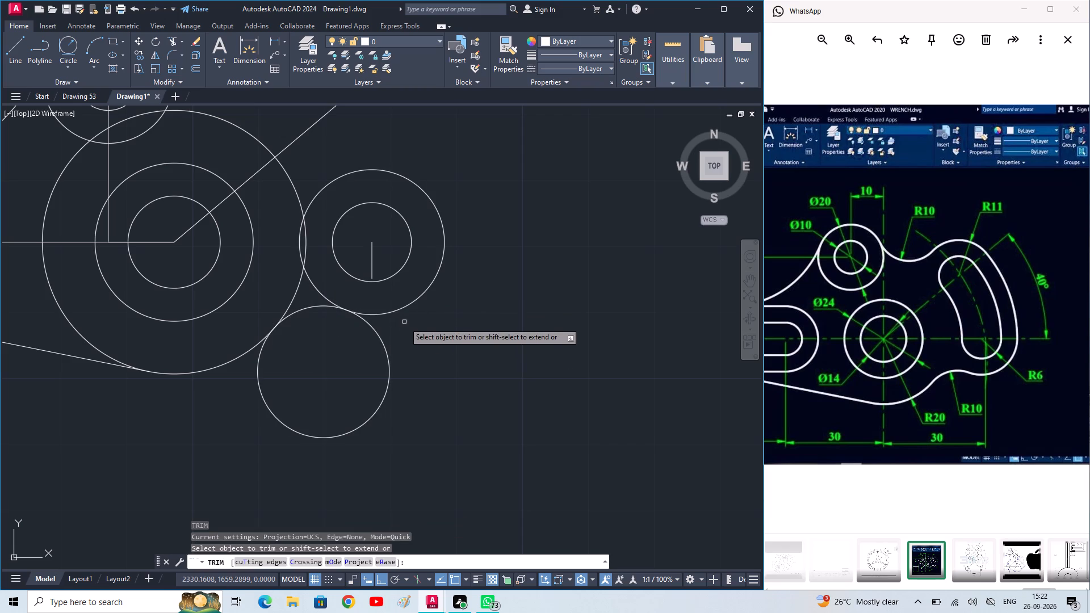
pyautogui.moveTo(393, 345); pyautogui.dragTo(279, 387)
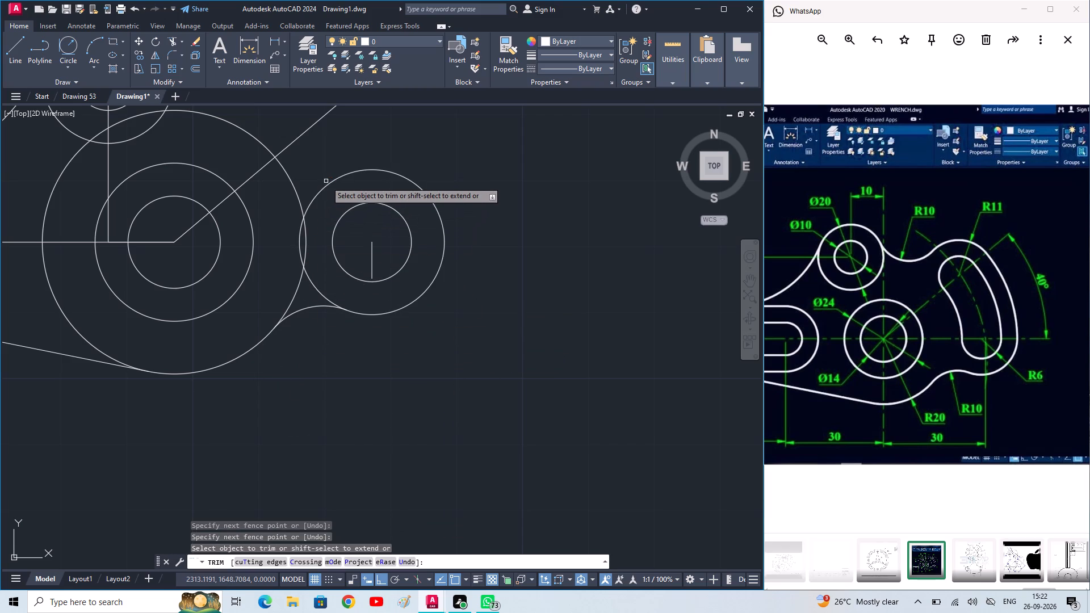
pyautogui.press('Escape')
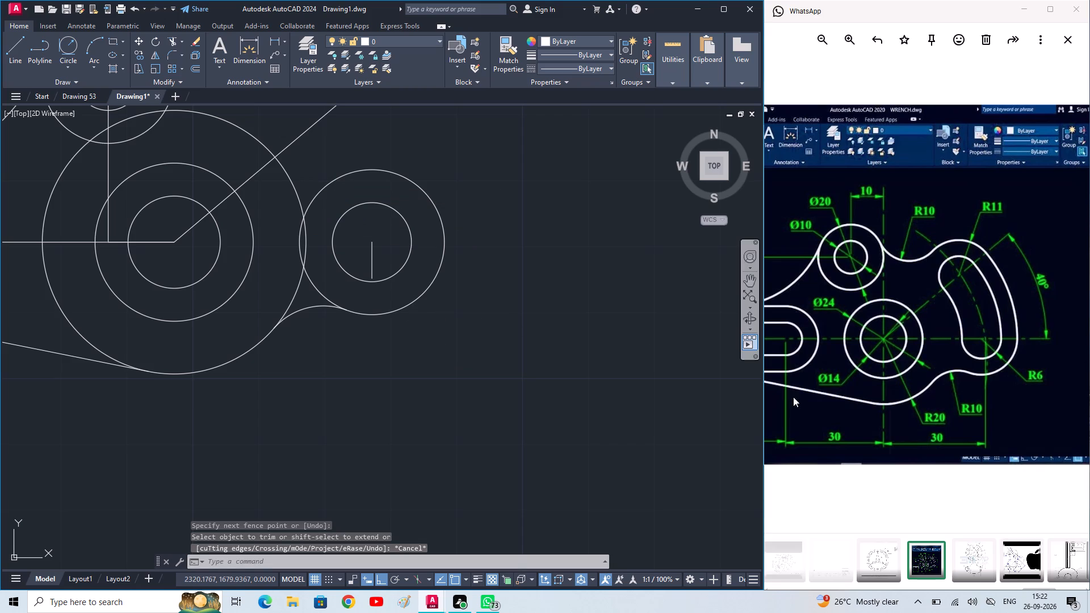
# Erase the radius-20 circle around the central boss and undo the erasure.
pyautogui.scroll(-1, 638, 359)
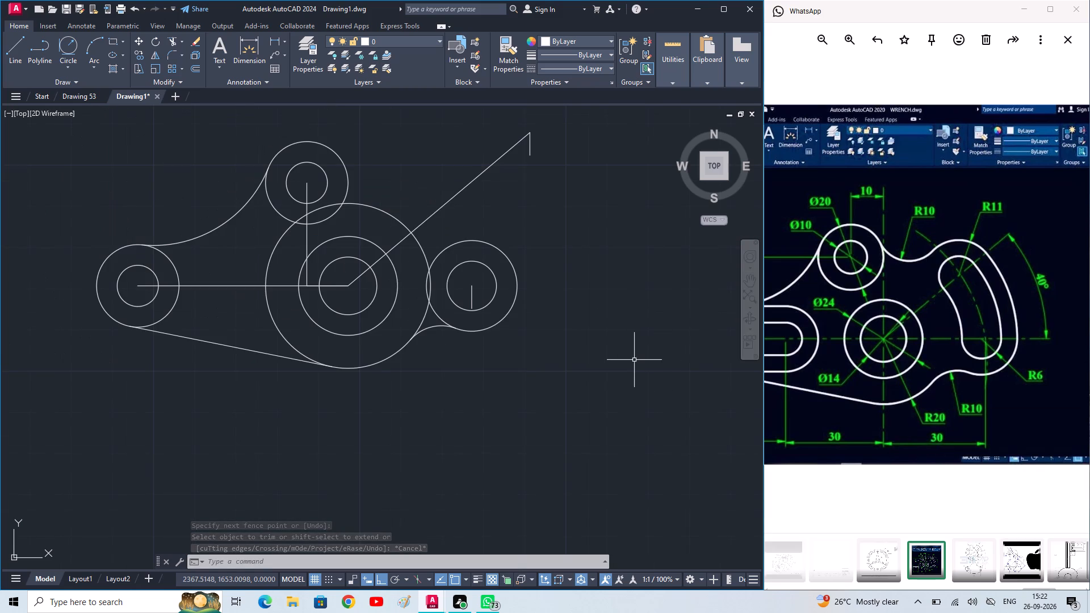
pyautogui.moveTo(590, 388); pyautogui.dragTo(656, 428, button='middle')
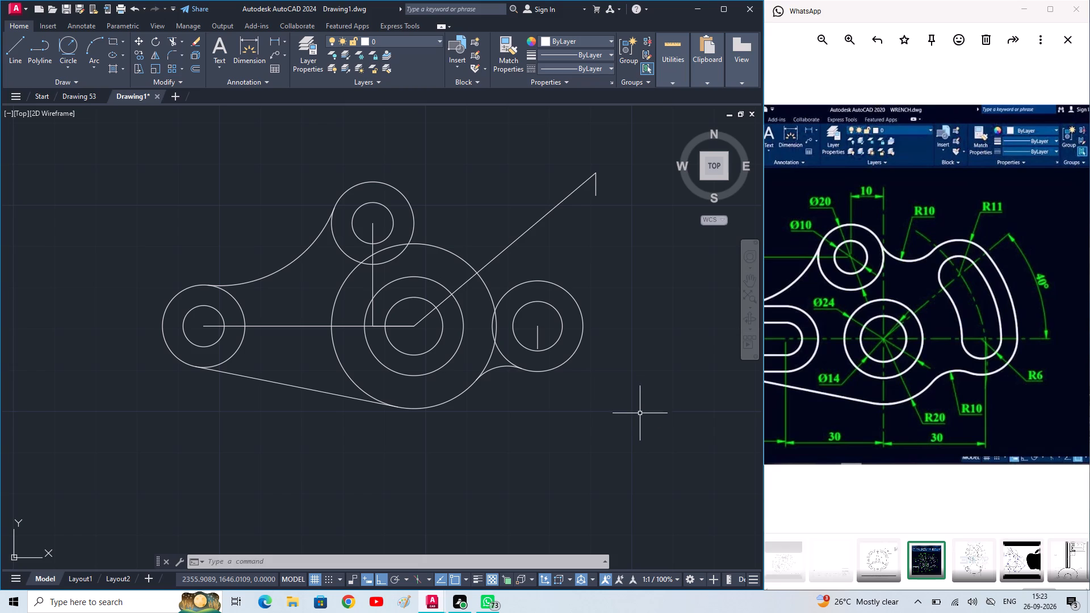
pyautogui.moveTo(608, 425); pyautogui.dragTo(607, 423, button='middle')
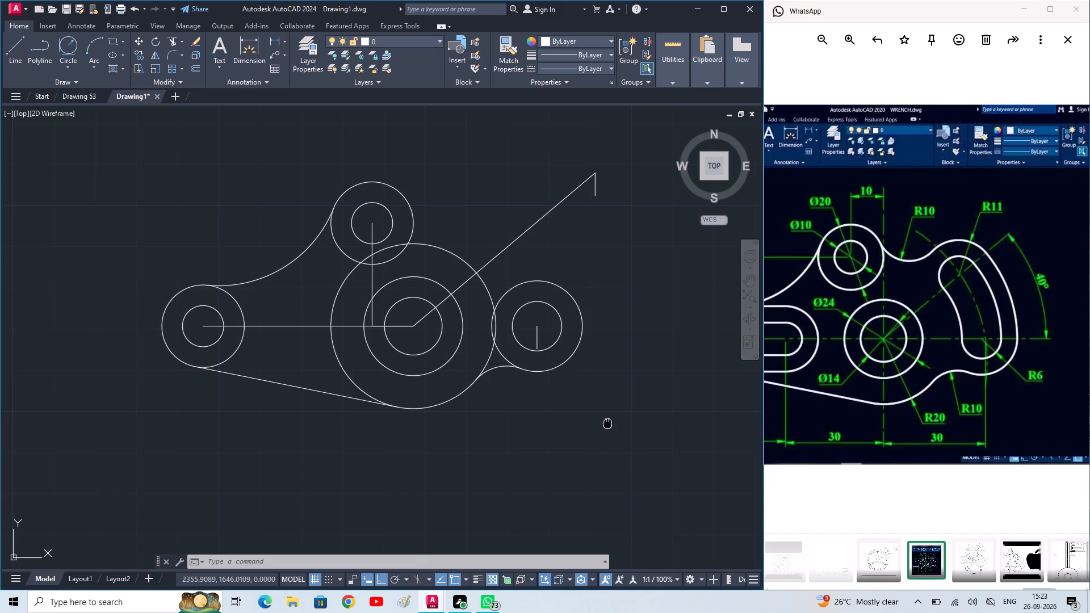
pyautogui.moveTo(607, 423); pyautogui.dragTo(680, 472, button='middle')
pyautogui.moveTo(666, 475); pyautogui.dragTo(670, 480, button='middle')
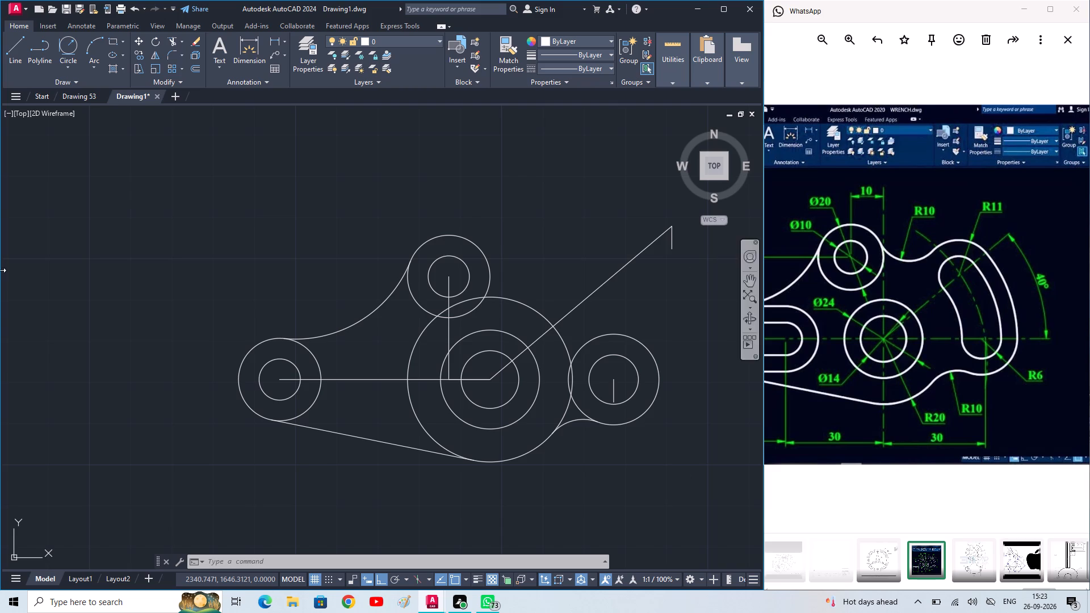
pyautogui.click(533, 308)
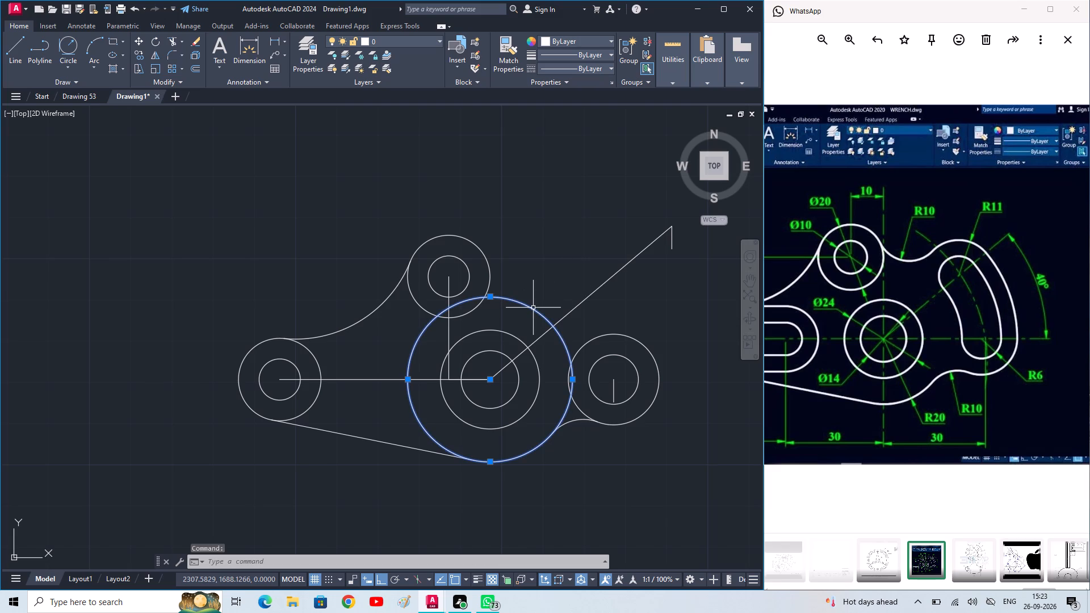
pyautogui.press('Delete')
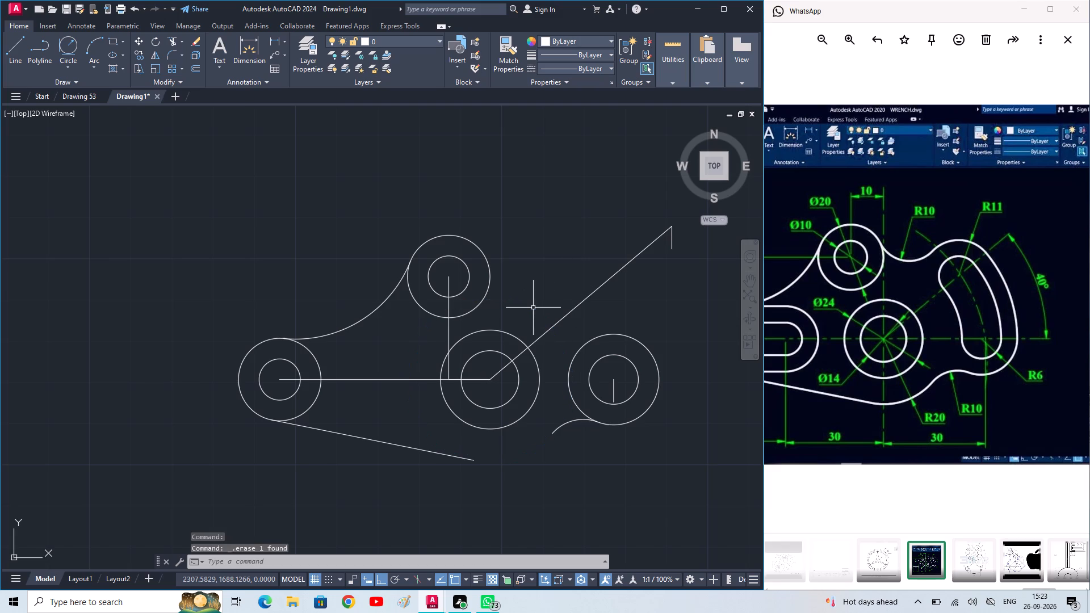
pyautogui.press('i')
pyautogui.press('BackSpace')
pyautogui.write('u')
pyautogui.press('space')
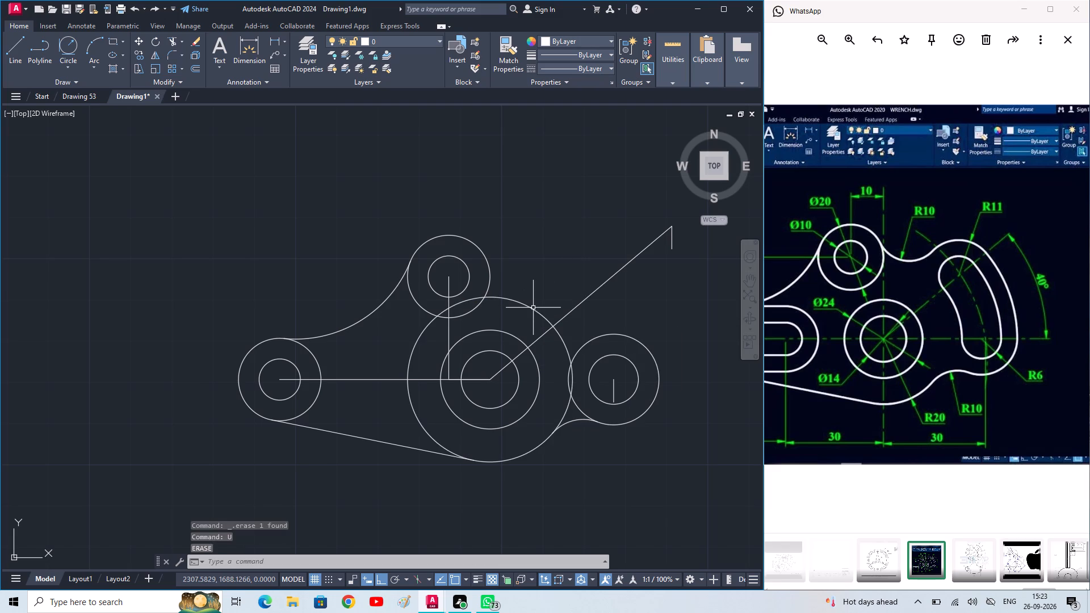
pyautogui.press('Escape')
# Trim the central radius-20 circle down to its bottom arc between the lower tangent line and the radius-10 fillet arc.
pyautogui.write('tr')
pyautogui.press('space')
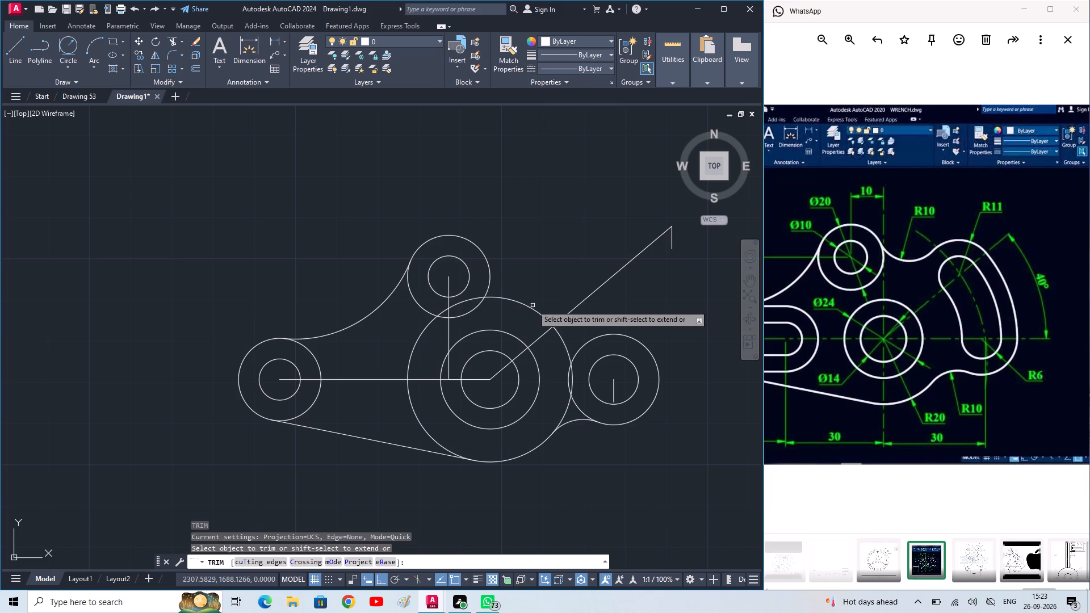
pyautogui.moveTo(533, 298); pyautogui.dragTo(507, 331)
pyautogui.moveTo(394, 337); pyautogui.dragTo(407, 339)
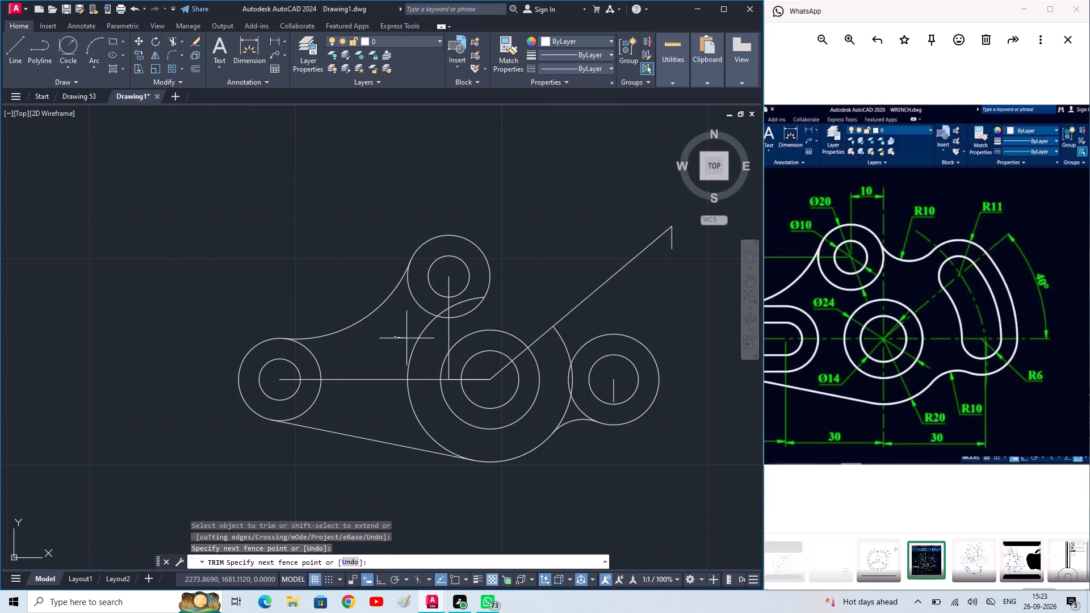
pyautogui.moveTo(407, 339); pyautogui.dragTo(425, 345)
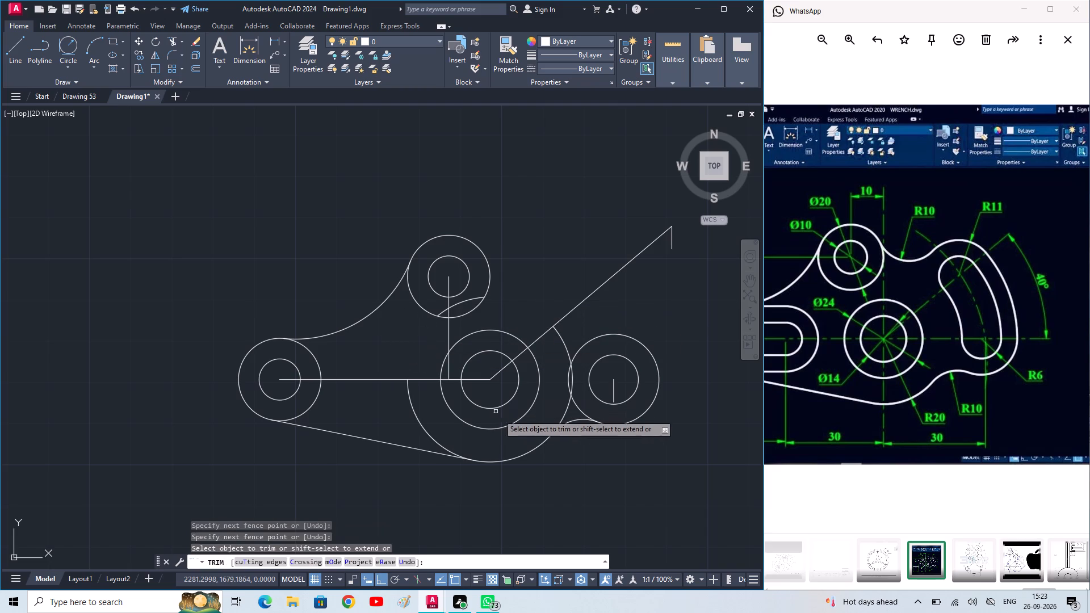
pyautogui.click(568, 408)
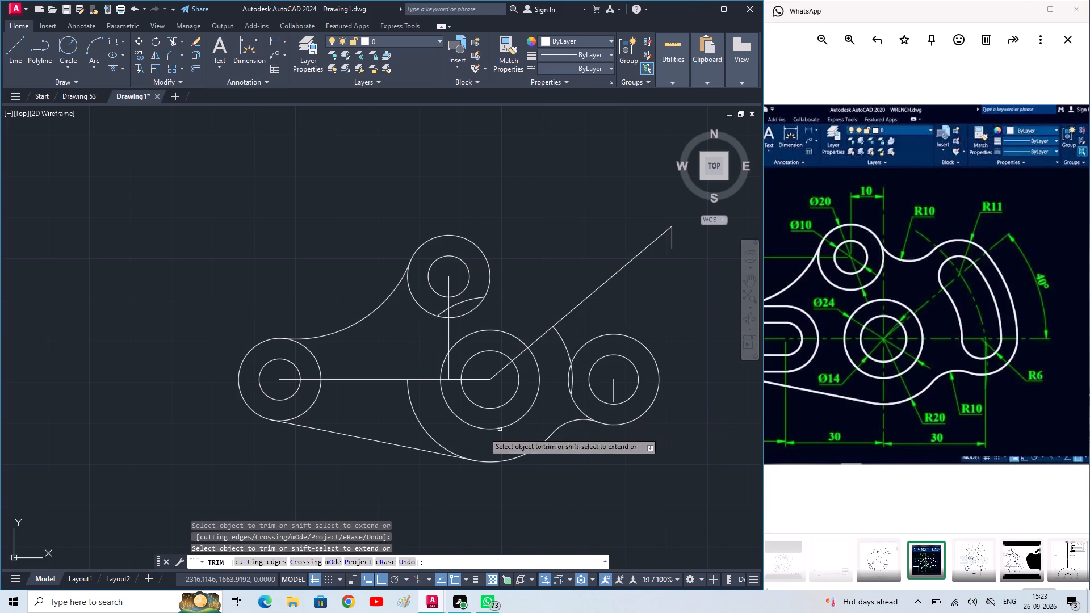
pyautogui.click(431, 436)
pyautogui.press('`')
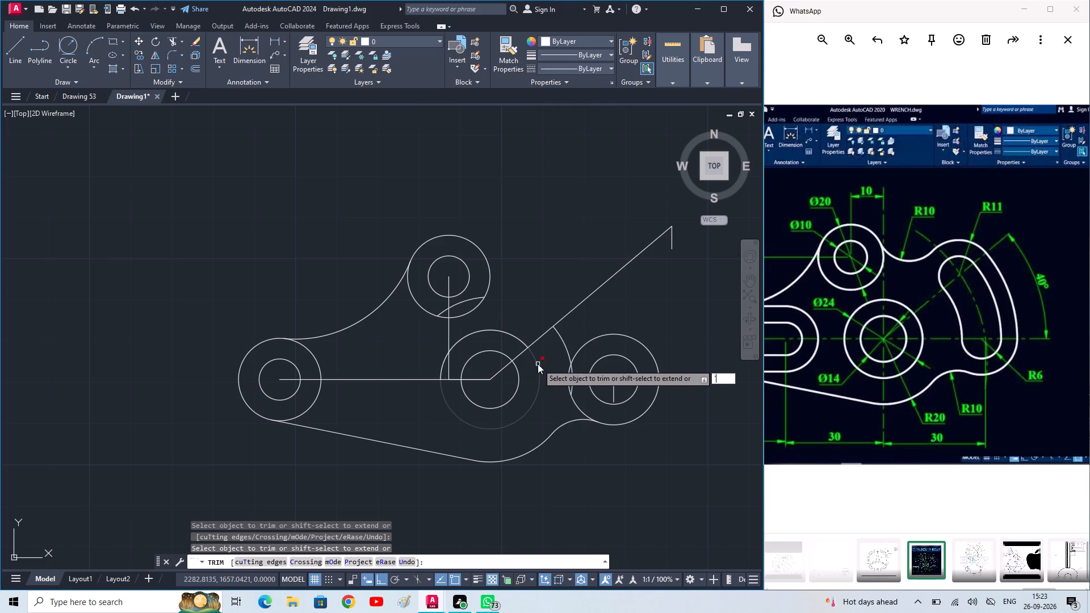
pyautogui.press('Escape')
pyautogui.press('Escape')
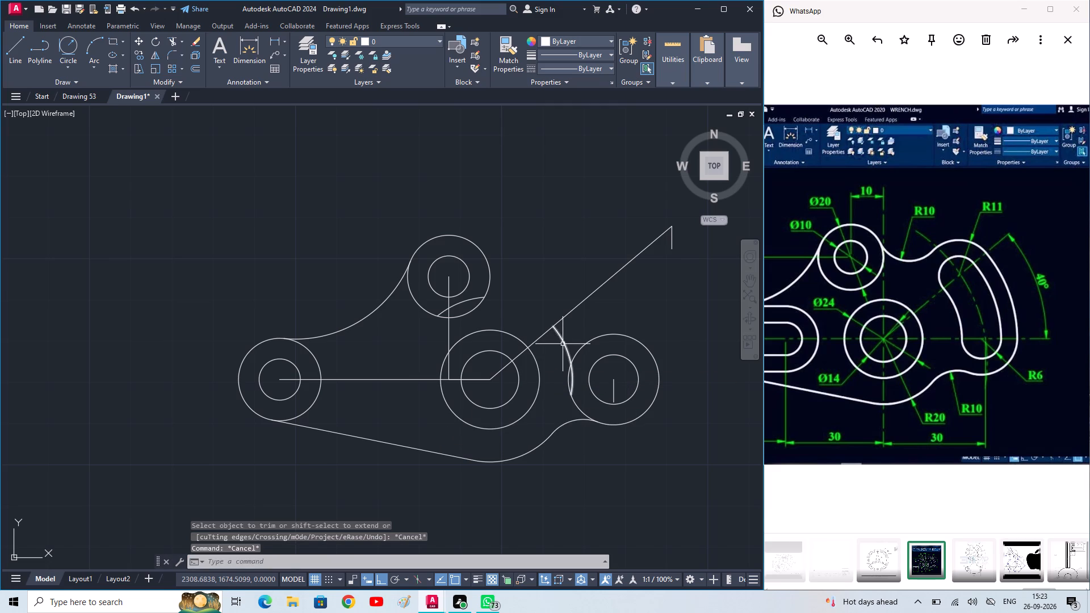
# Erase the two leftover radius-20 arc pieces, inside the upper boss and beside the right-hand circles.
pyautogui.click(563, 344)
pyautogui.click(467, 301)
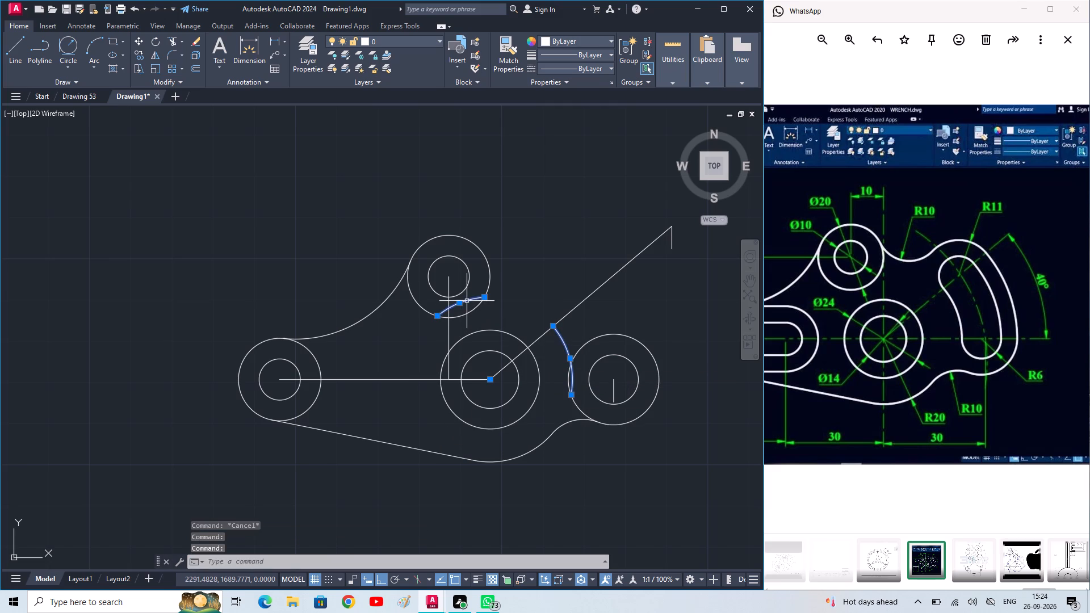
pyautogui.press('Delete')
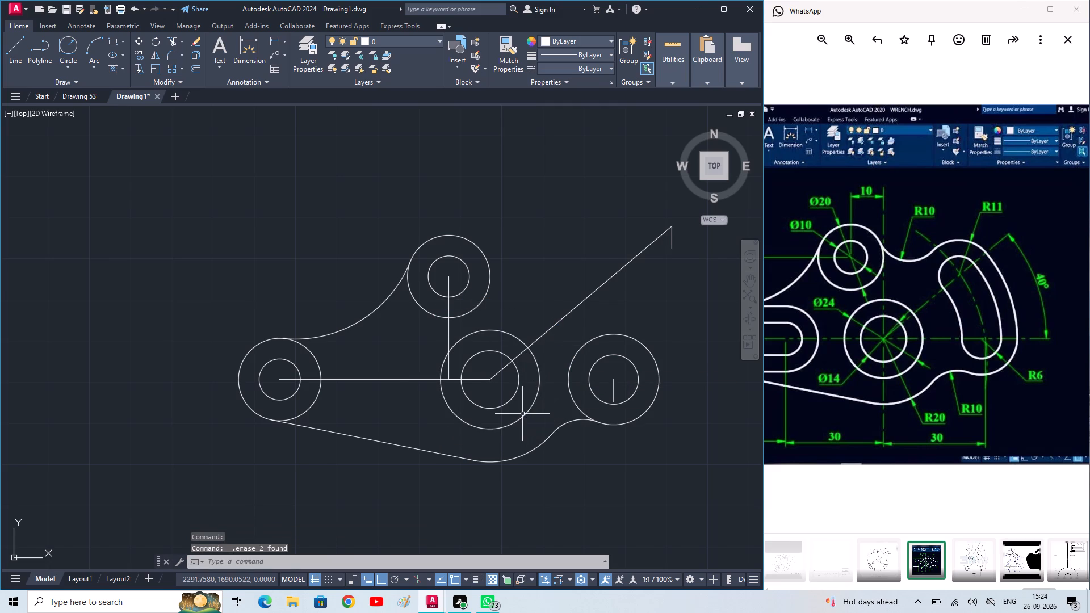
# Erase the vertical construction line below the upper boss and the long horizontal one between the far-left and central bosses.
pyautogui.click(450, 331)
pyautogui.press('Delete')
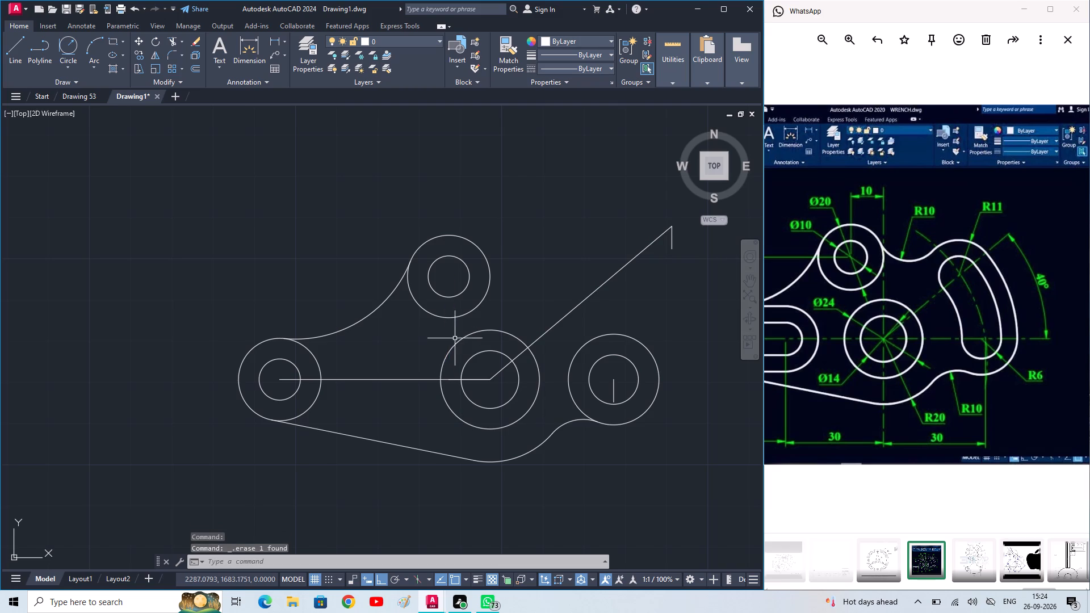
pyautogui.click(433, 380)
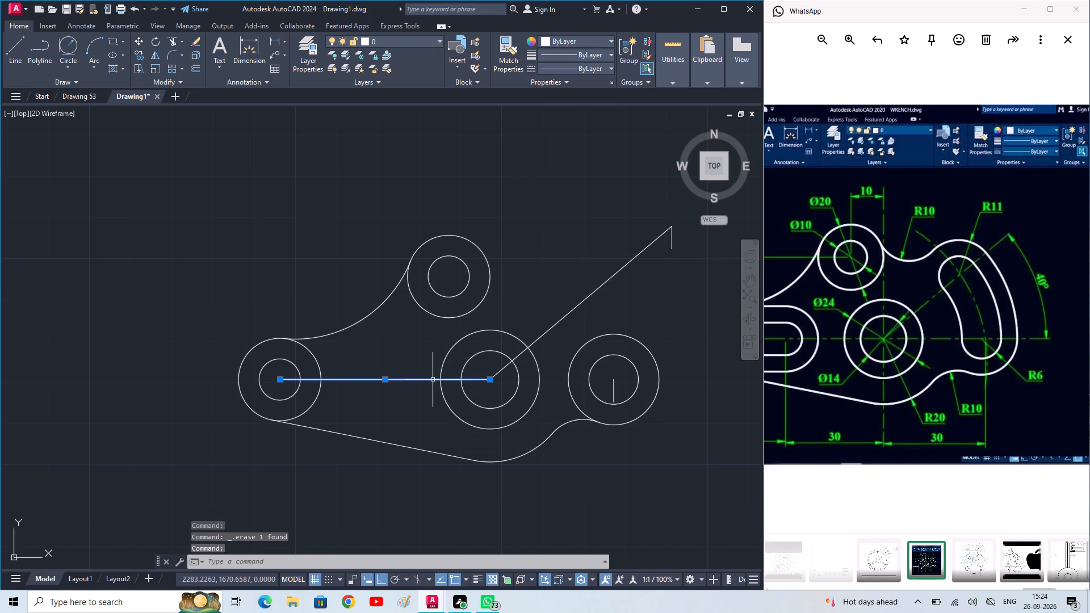
pyautogui.press('Delete')
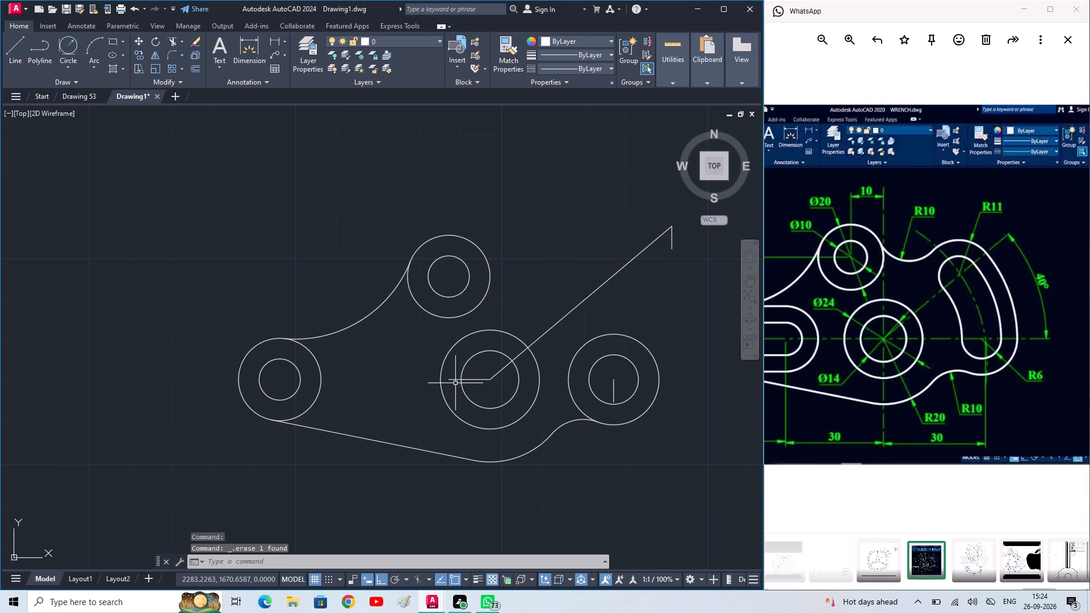
# Copy the right-hand radius-6 and radius-11 circles from their centre to the upper end of the 40° line, with Ortho off.
pyautogui.moveTo(618, 303); pyautogui.dragTo(580, 304, button='middle')
pyautogui.moveTo(606, 331); pyautogui.dragTo(565, 393)
pyautogui.press('c')
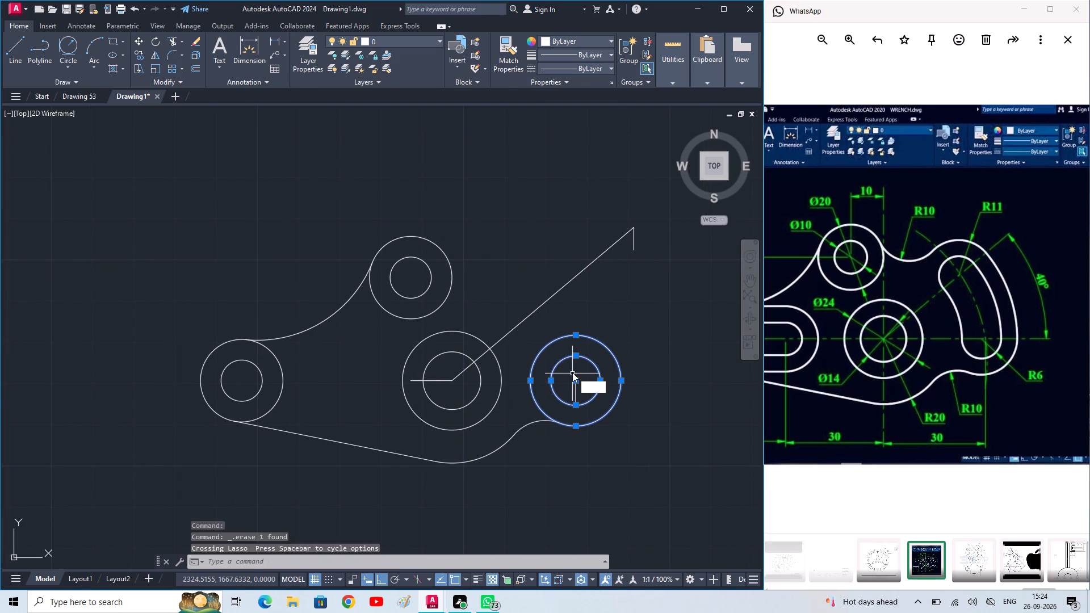
pyautogui.write('o')
pyautogui.press('space')
pyautogui.click(576, 380)
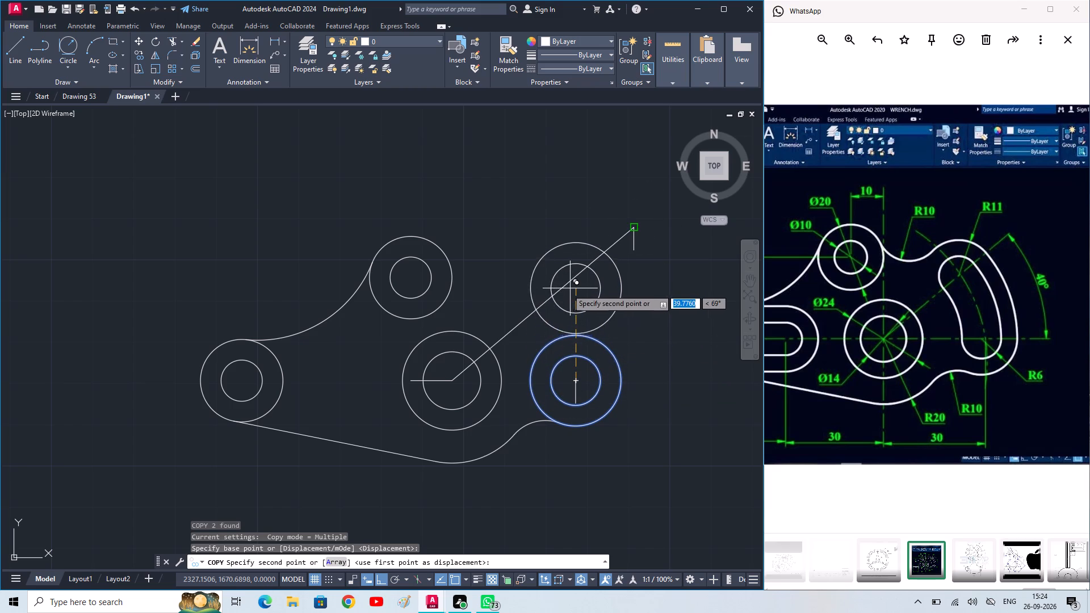
pyautogui.scroll(3, 552, 296)
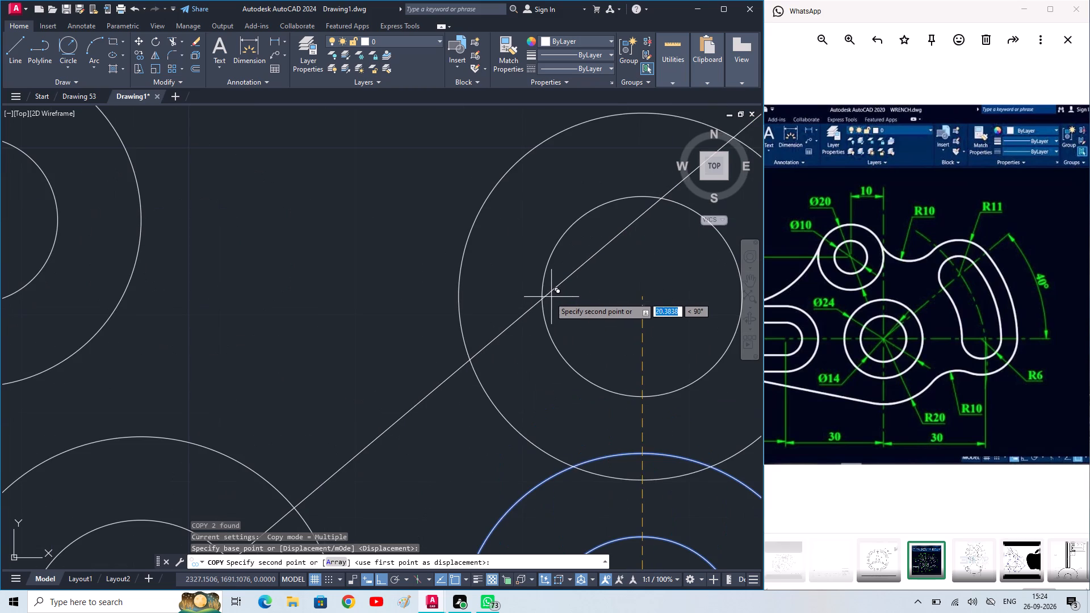
pyautogui.press('F8')
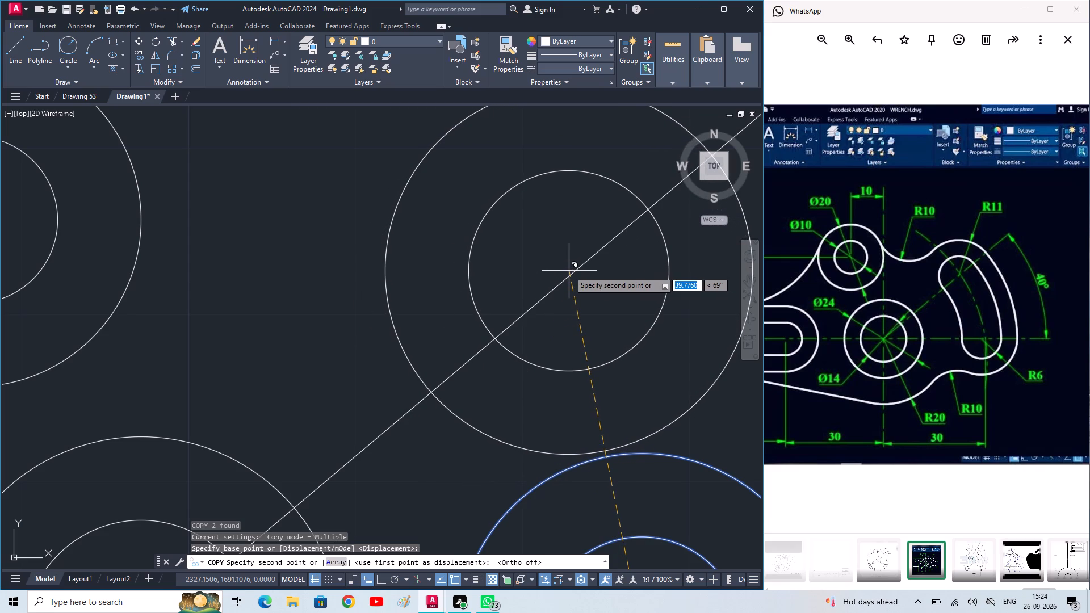
pyautogui.click(573, 273)
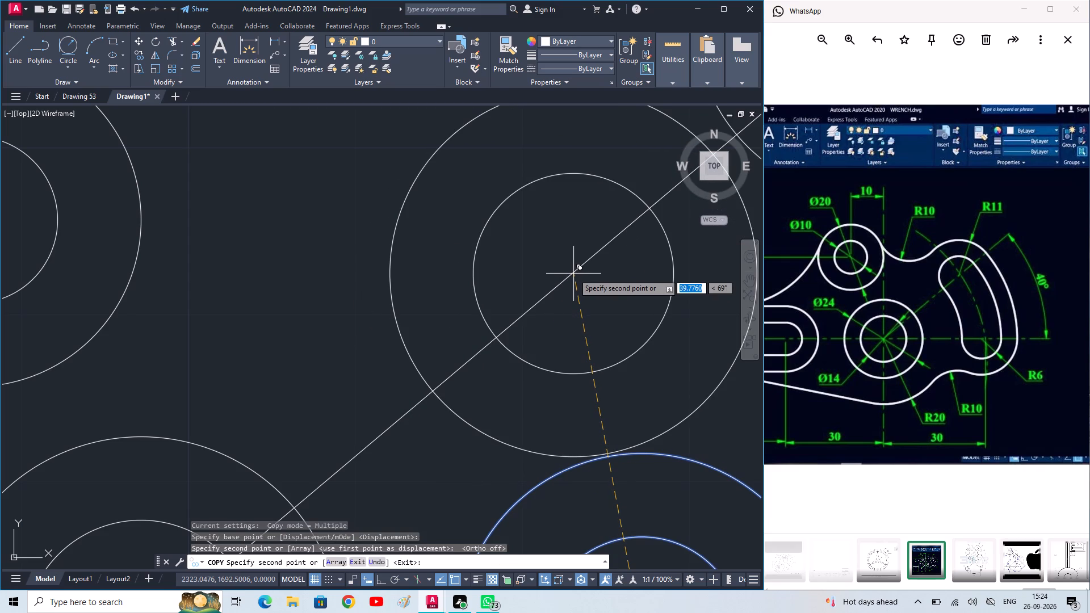
pyautogui.press('Escape')
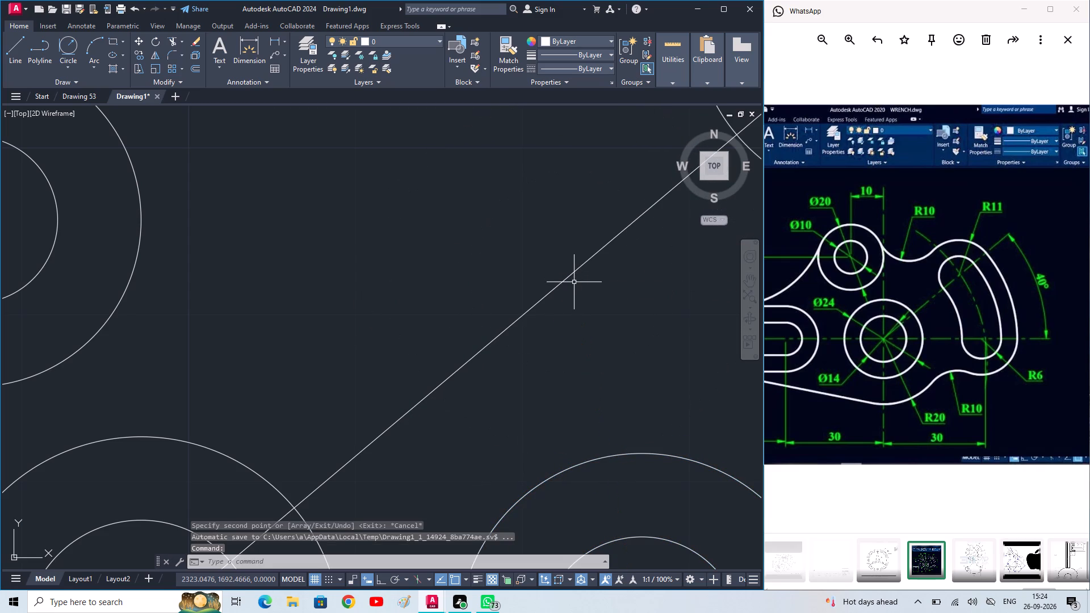
pyautogui.scroll(-2, 577, 299)
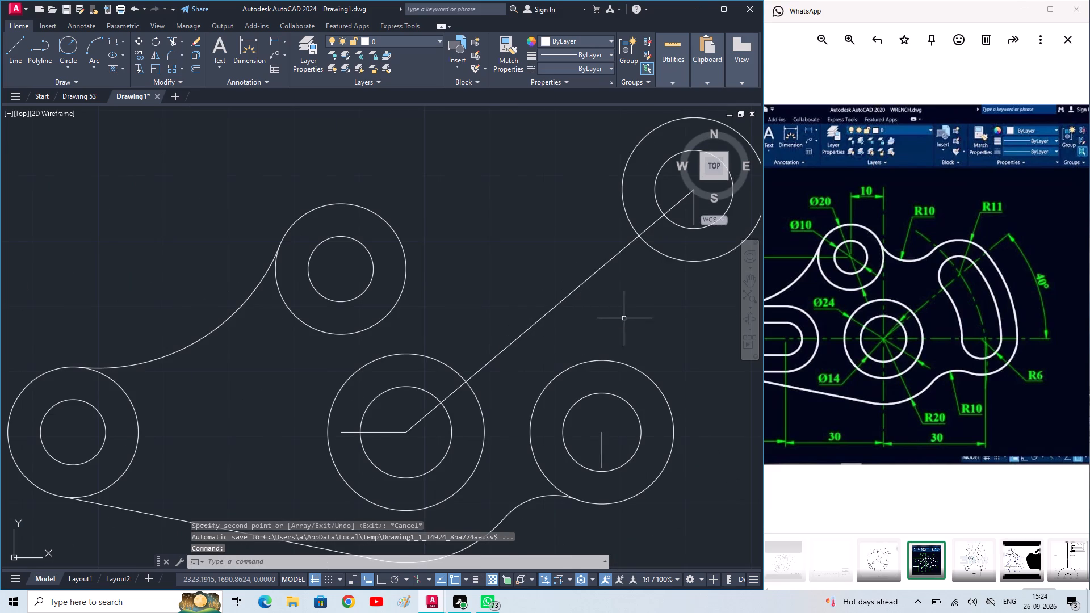
pyautogui.moveTo(615, 309); pyautogui.dragTo(551, 320, button='middle')
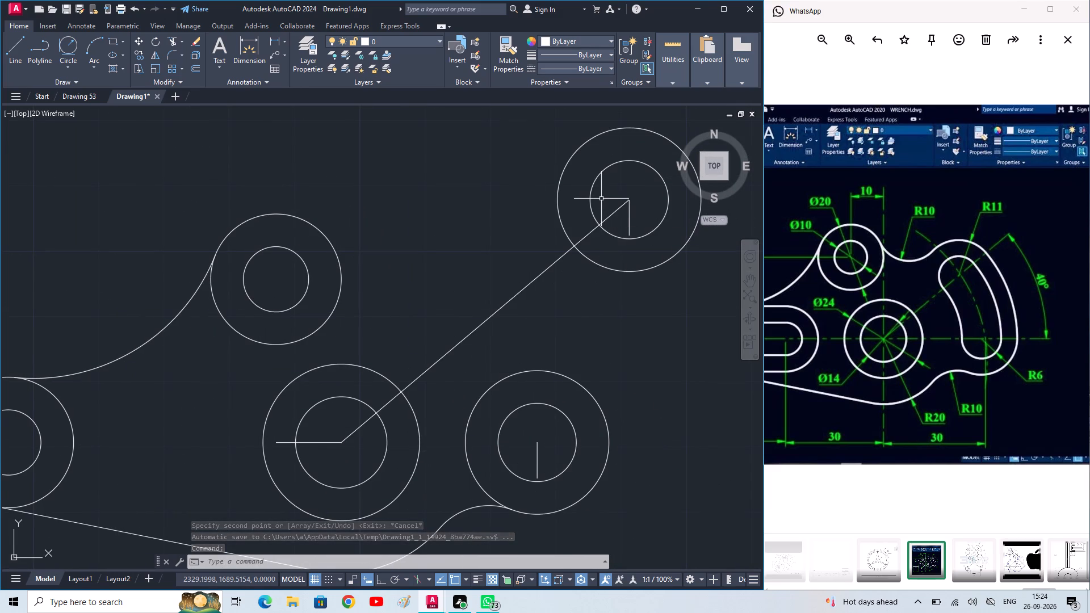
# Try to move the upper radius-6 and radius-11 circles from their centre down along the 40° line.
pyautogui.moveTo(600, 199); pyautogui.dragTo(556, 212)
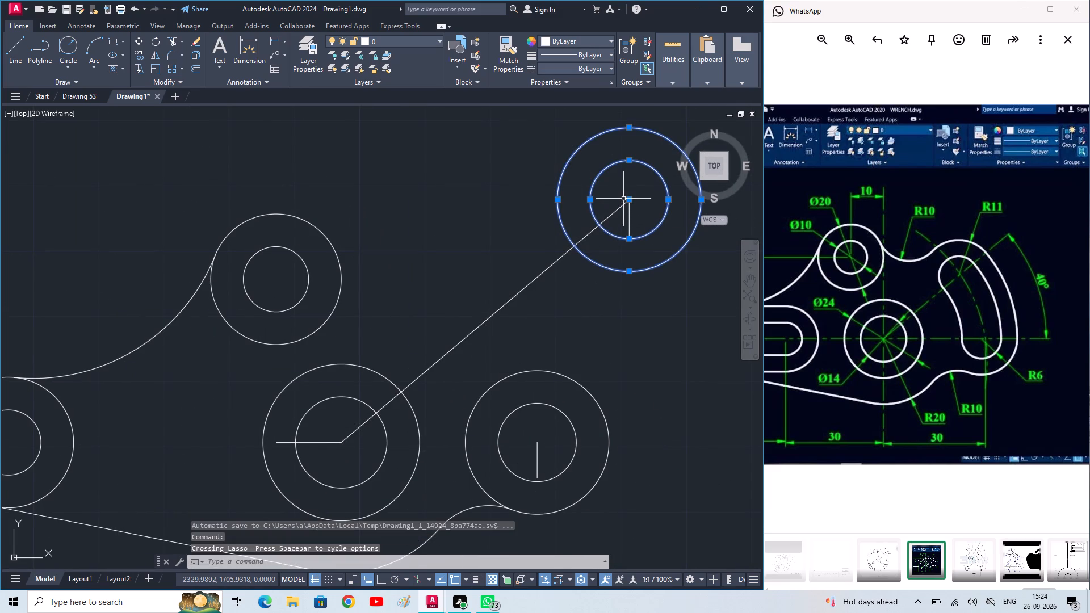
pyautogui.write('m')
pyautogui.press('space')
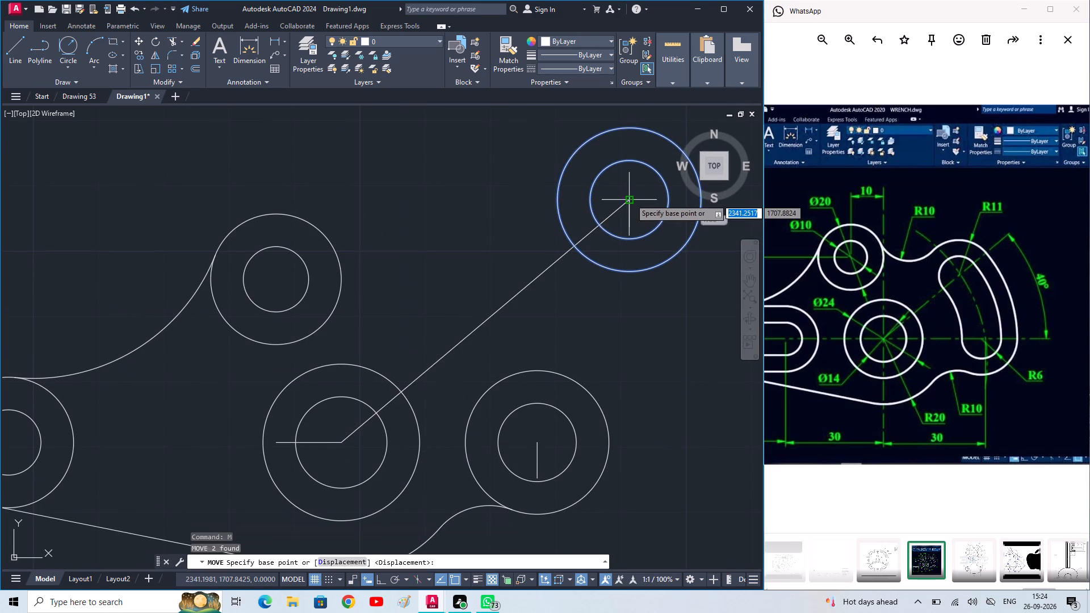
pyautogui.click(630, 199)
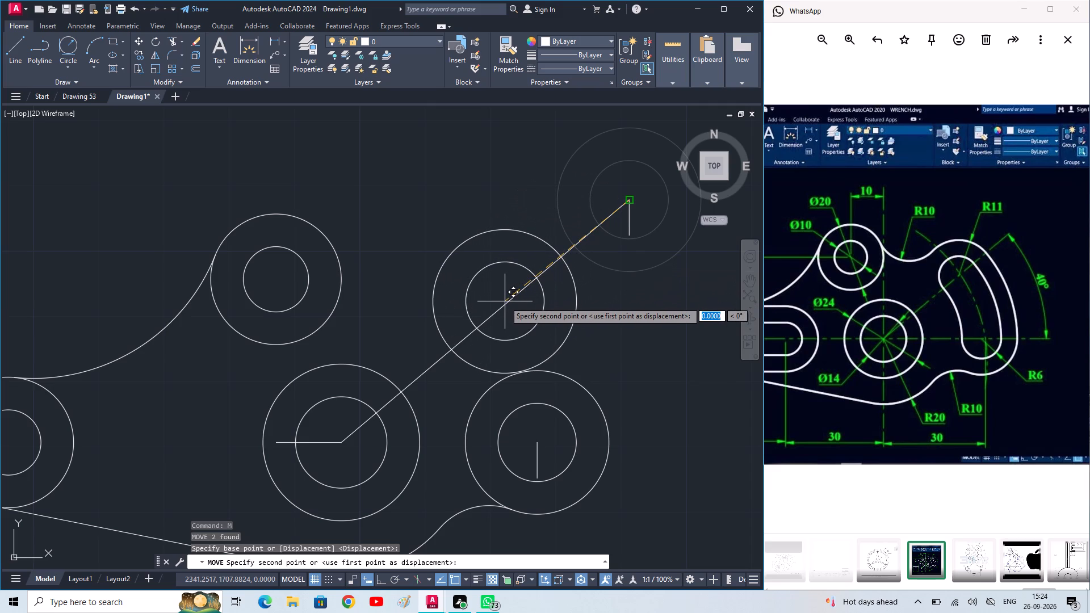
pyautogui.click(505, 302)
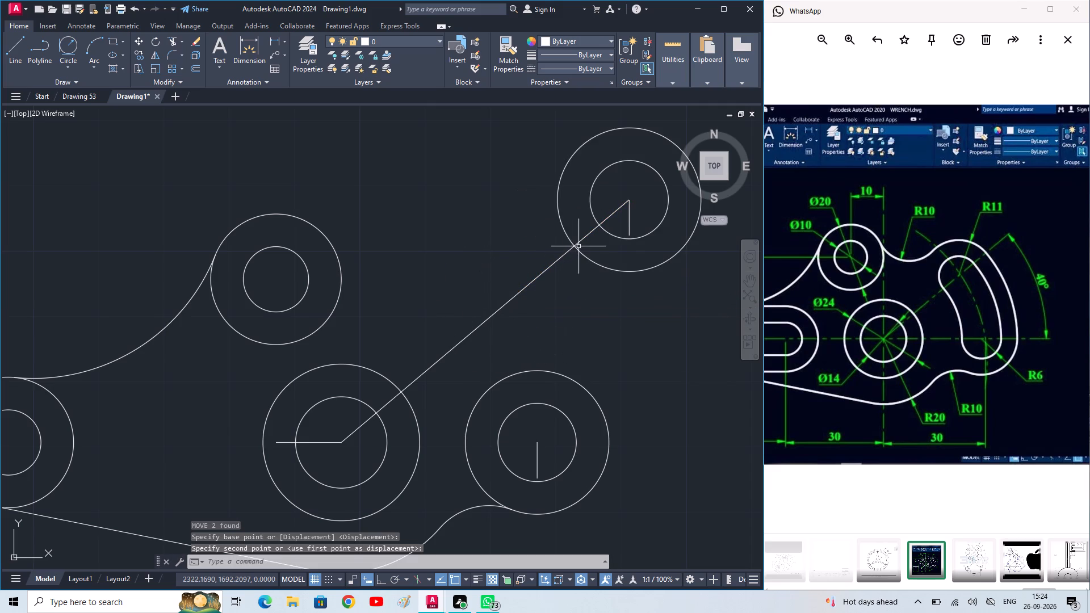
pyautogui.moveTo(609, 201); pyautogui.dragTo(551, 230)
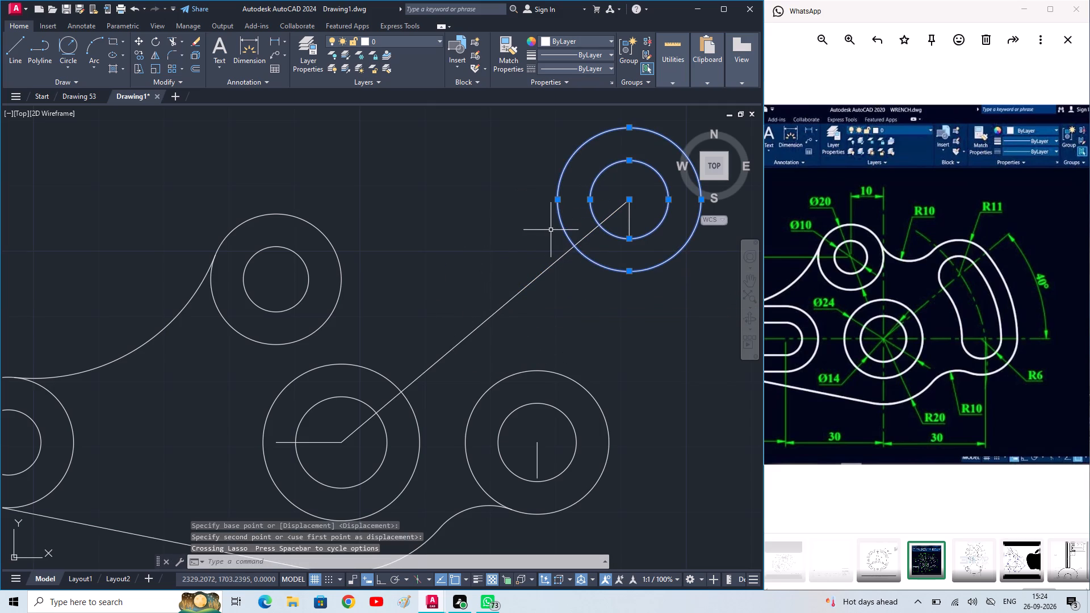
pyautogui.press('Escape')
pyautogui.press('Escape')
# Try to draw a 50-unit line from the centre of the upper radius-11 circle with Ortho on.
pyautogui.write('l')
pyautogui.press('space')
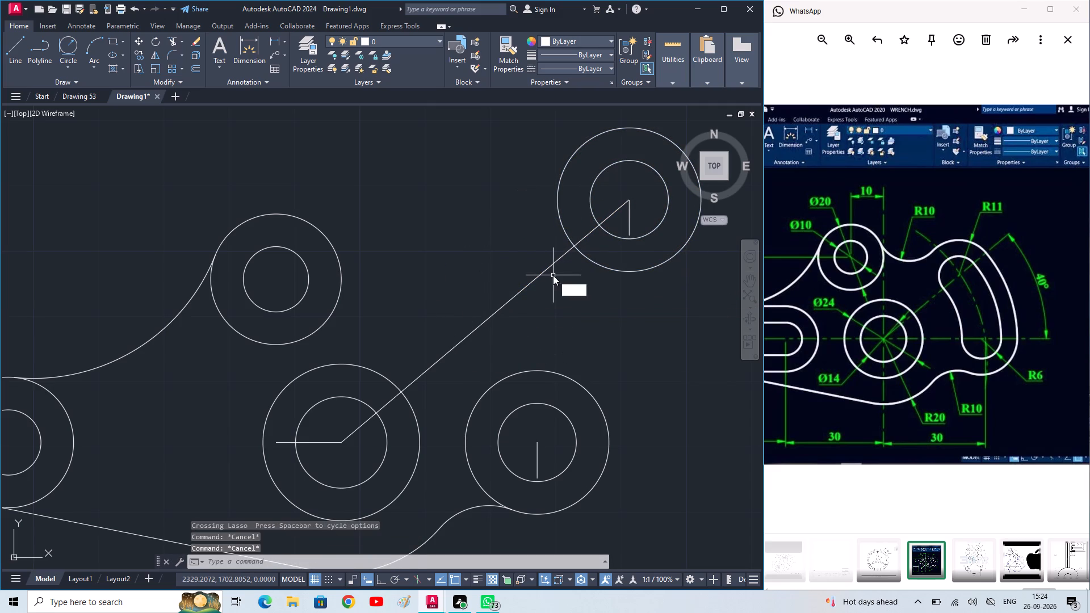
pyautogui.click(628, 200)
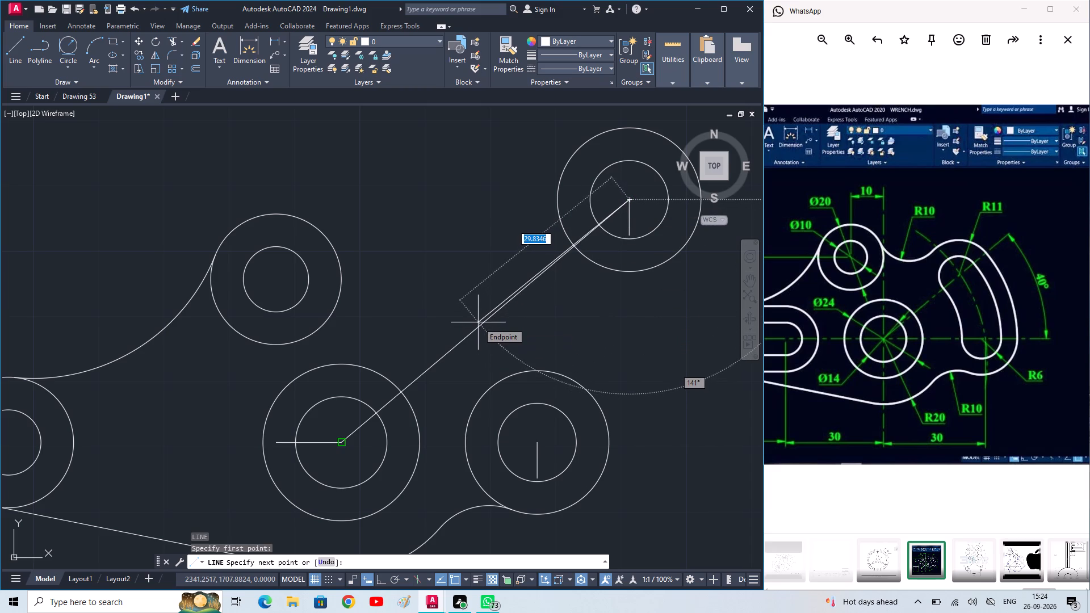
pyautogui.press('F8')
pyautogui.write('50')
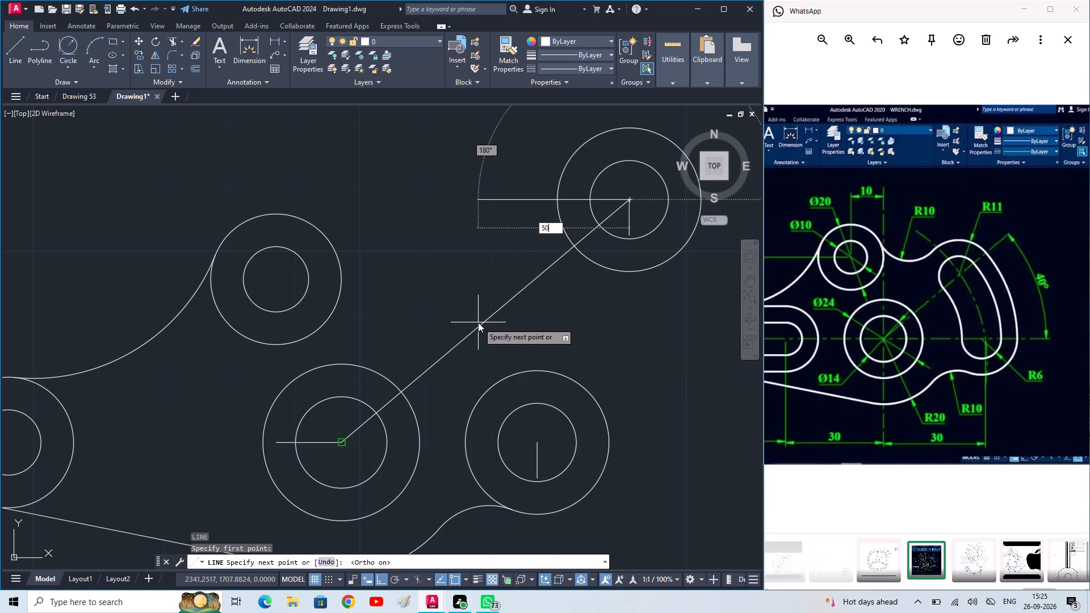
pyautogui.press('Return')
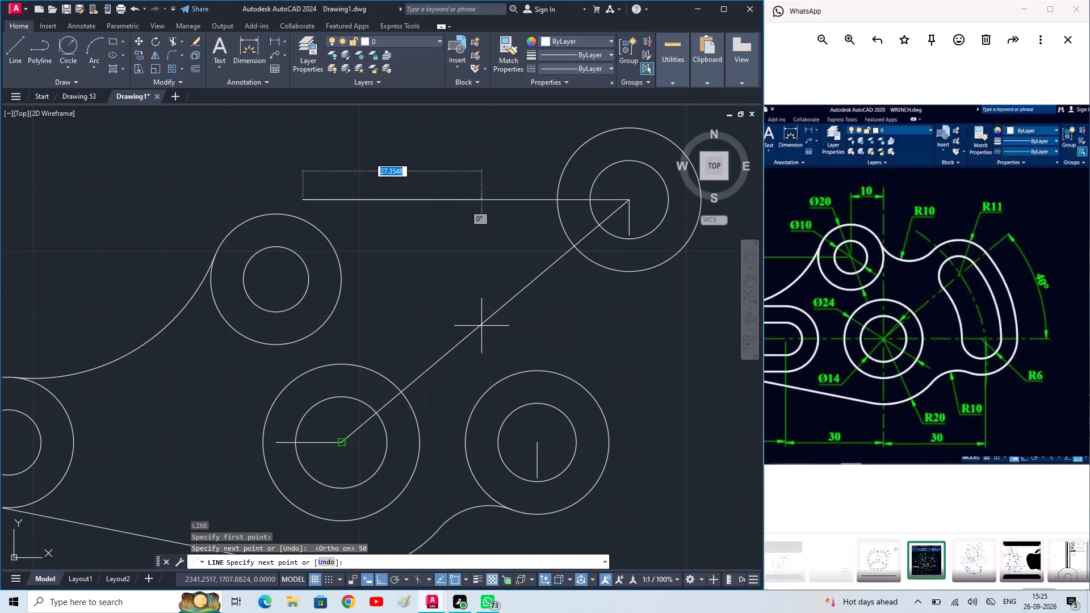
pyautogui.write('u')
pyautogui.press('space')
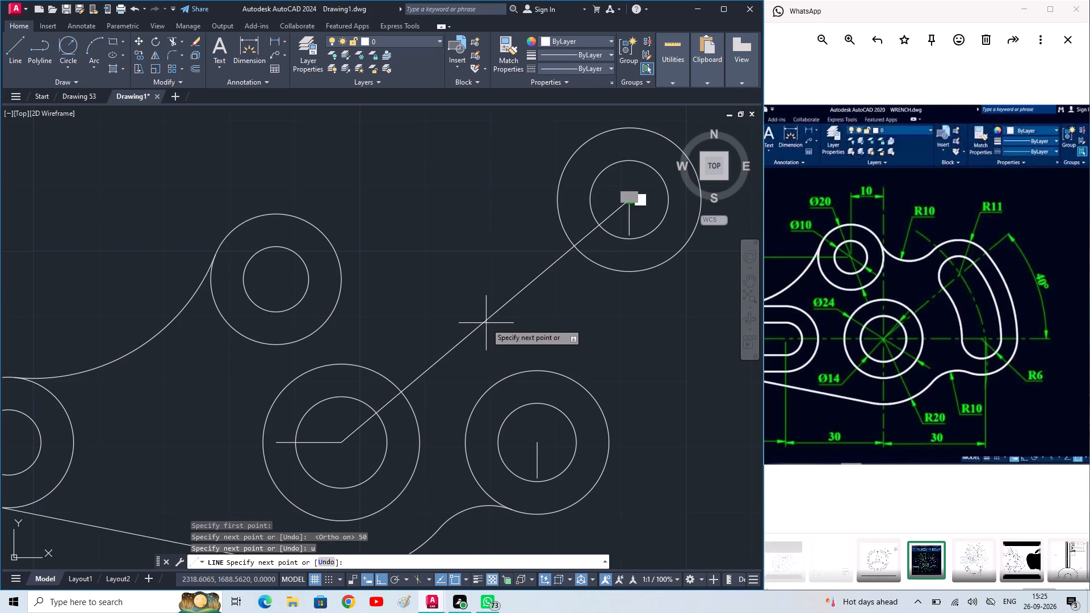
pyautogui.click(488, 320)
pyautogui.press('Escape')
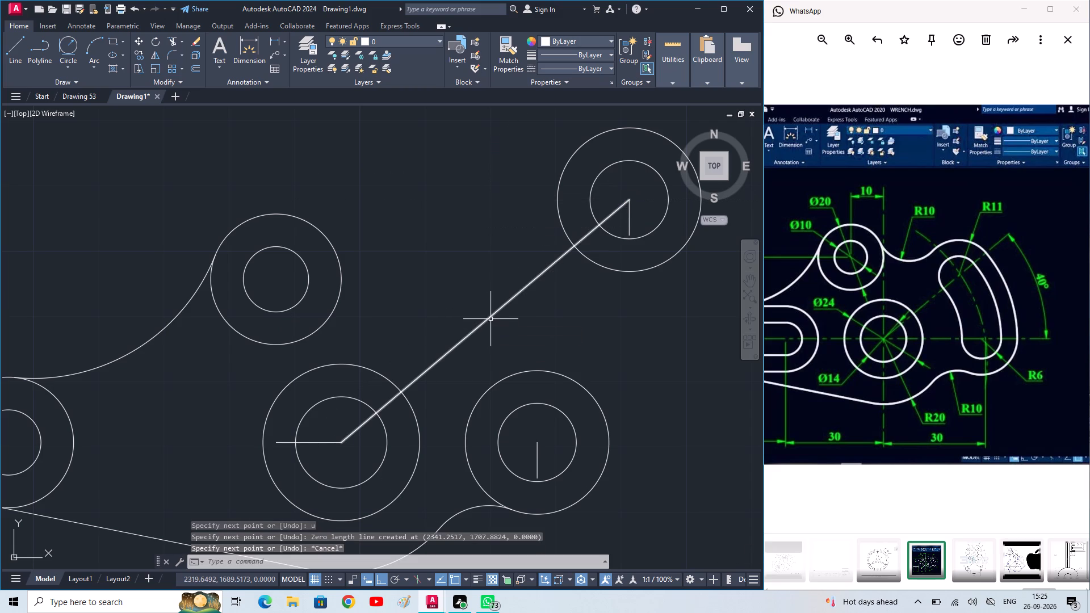
# Draw a 25-unit line from the upper radius-11 circle's centre back along the 40° line towards the central boss, with Ortho off.
pyautogui.write('l')
pyautogui.press('space')
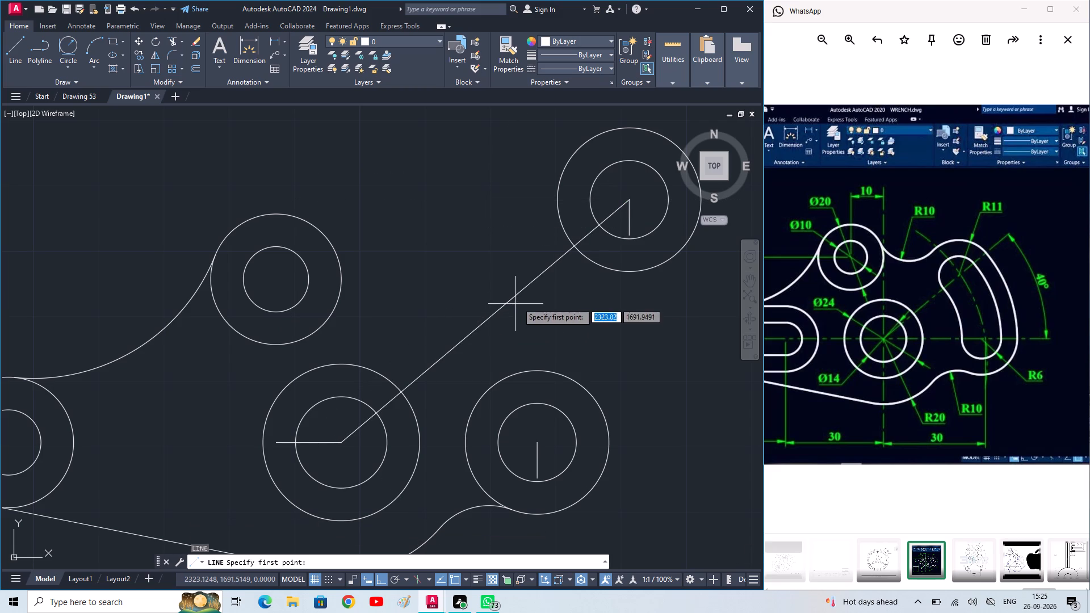
pyautogui.click(627, 200)
pyautogui.press('F8')
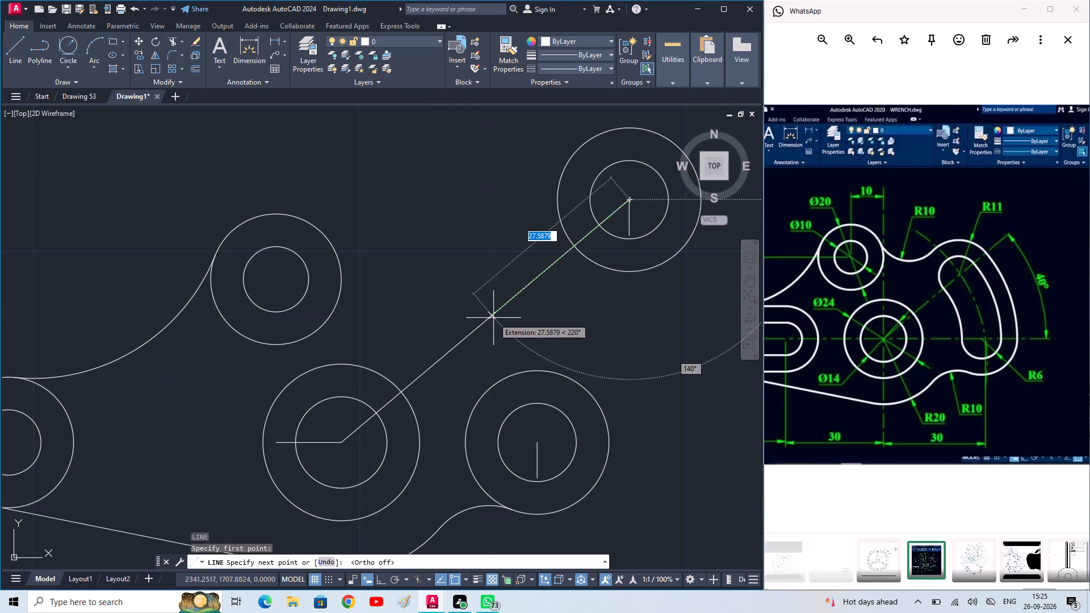
pyautogui.press('3')
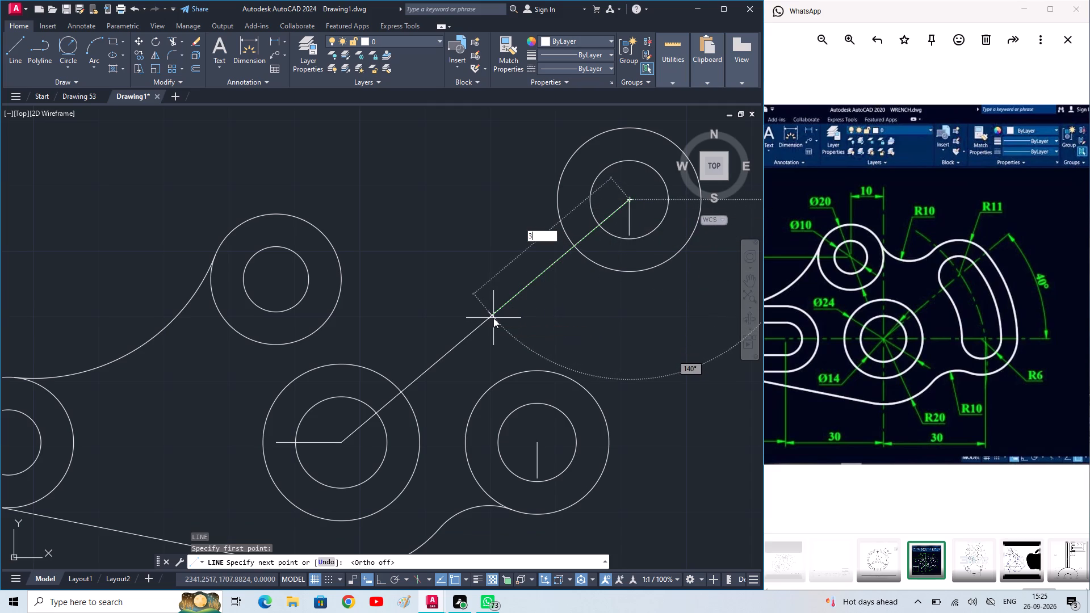
pyautogui.press('BackSpace')
pyautogui.write('25')
pyautogui.press('Return')
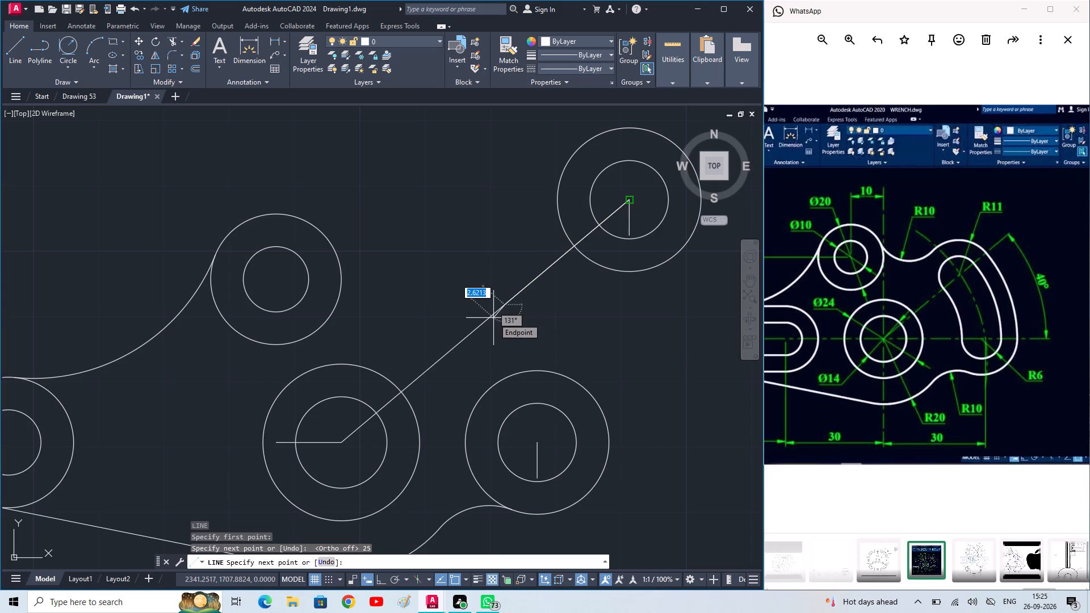
pyautogui.press('space')
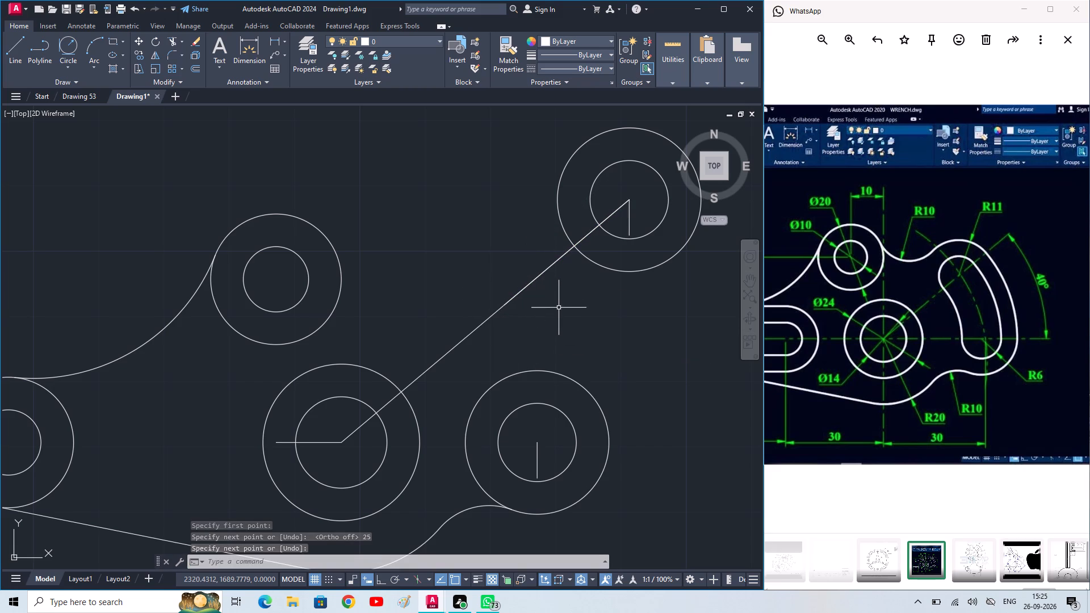
pyautogui.press('Escape')
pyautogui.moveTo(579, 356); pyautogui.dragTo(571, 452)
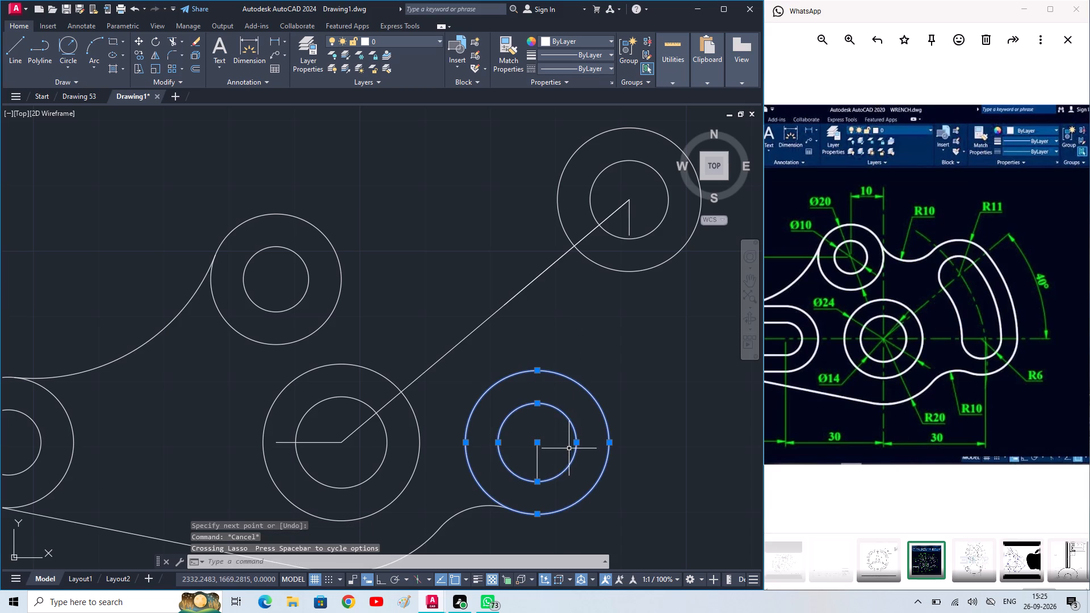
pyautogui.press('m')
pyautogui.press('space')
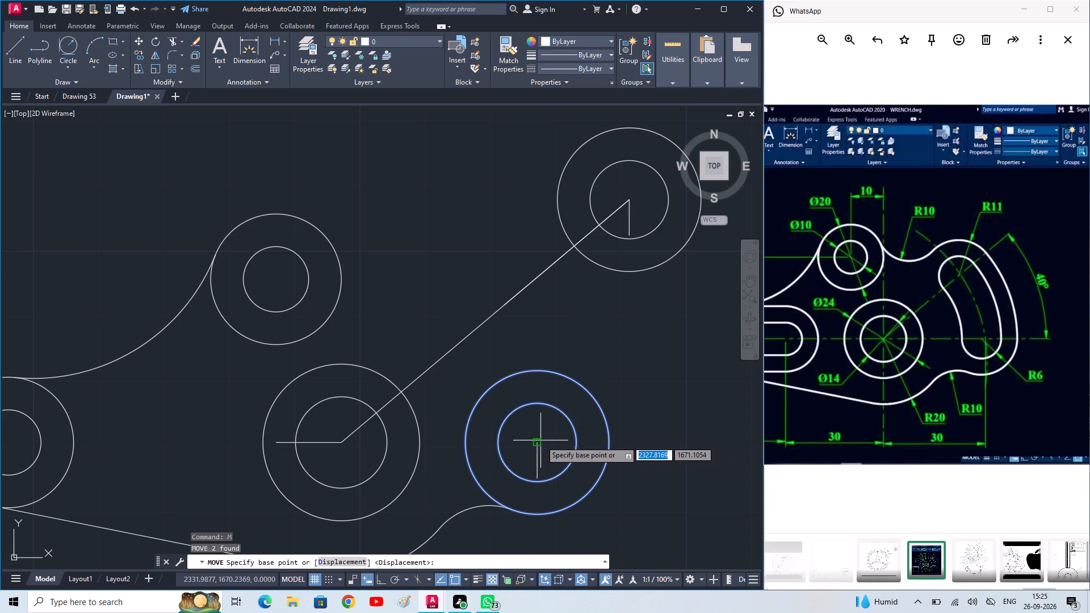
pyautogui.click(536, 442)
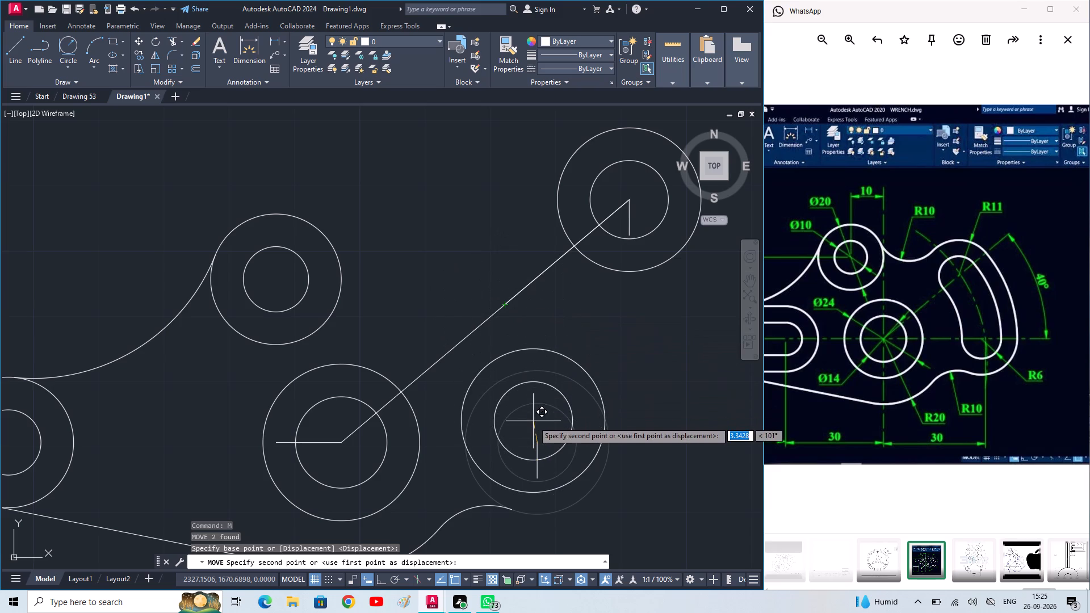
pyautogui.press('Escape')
# Move the upper radius-6 and radius-11 circles from their centre to the lower end of the 25-unit line.
pyautogui.moveTo(609, 205); pyautogui.dragTo(546, 214)
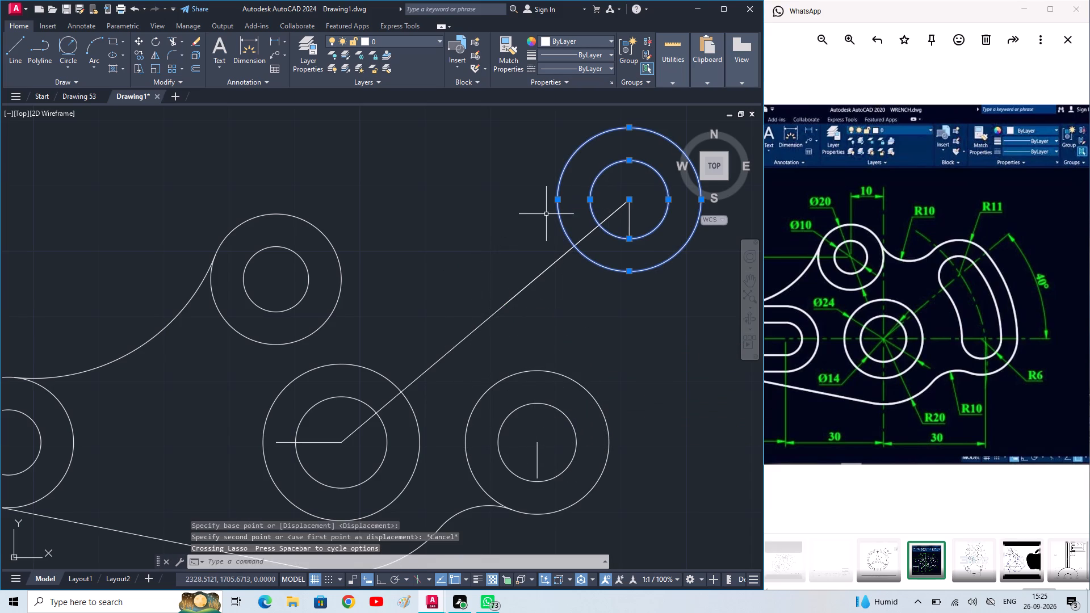
pyautogui.write('m')
pyautogui.press('space')
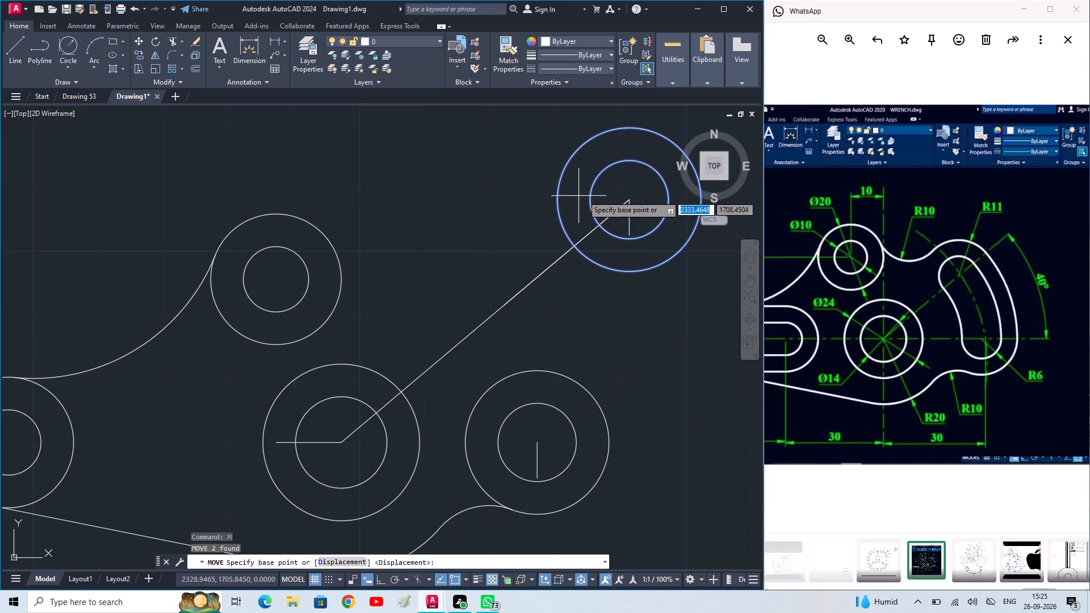
pyautogui.click(631, 201)
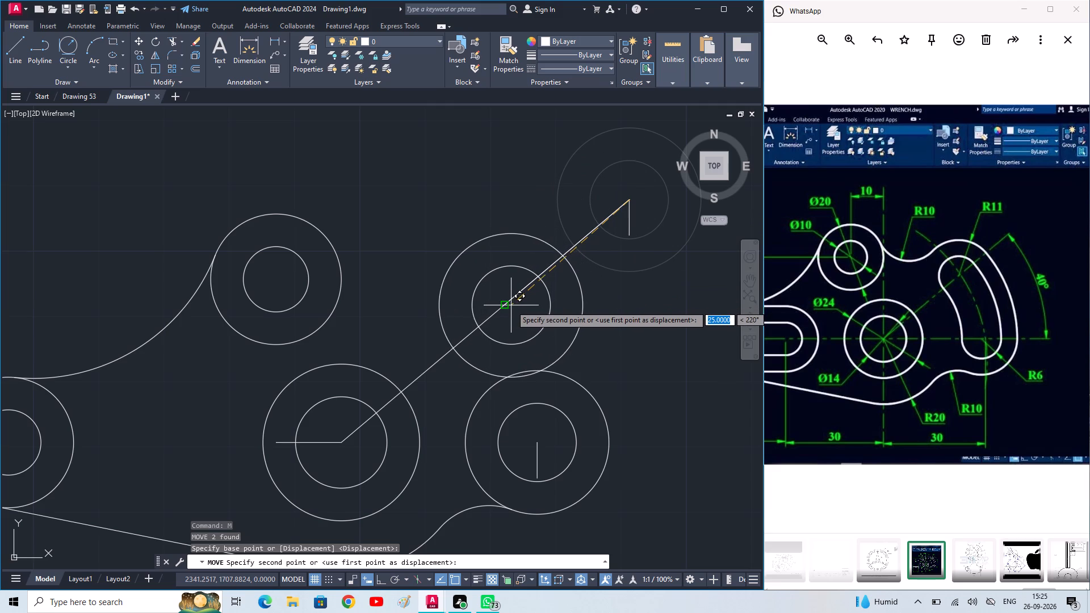
pyautogui.click(504, 306)
pyautogui.press('Escape')
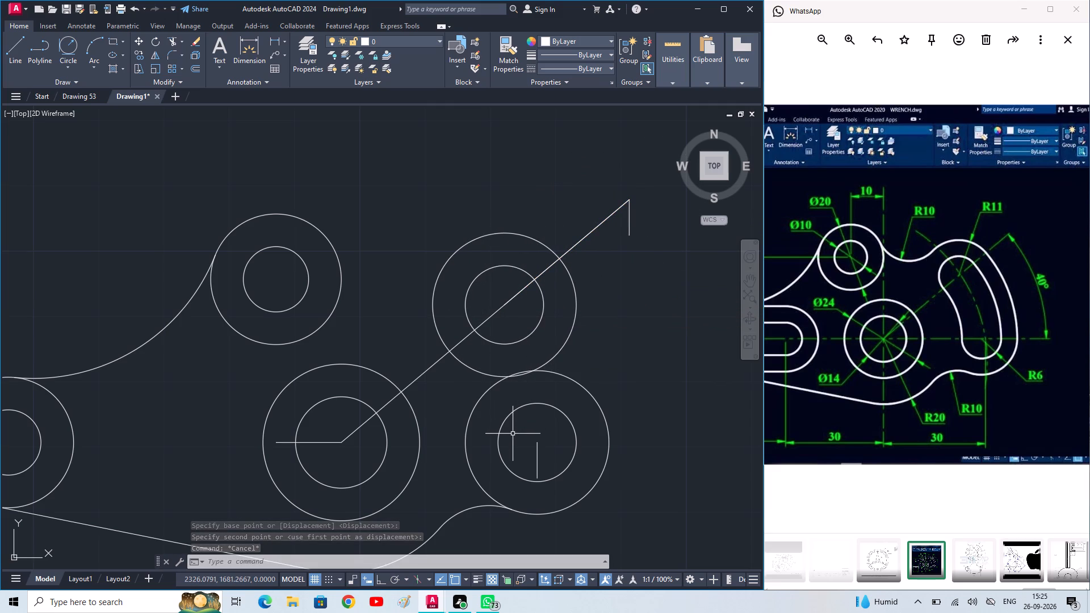
# Draw a line tangent to both radius-11 circles on their outer side, away from the central boss.
pyautogui.write('l')
pyautogui.press('space')
pyautogui.press('t')
pyautogui.write('an')
pyautogui.press('space')
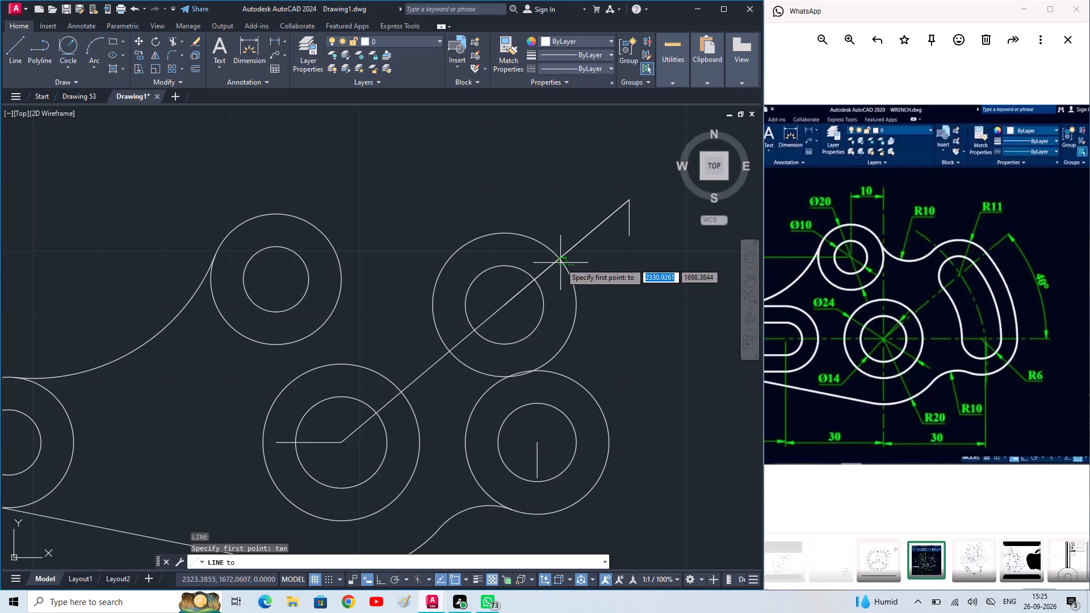
pyautogui.click(560, 258)
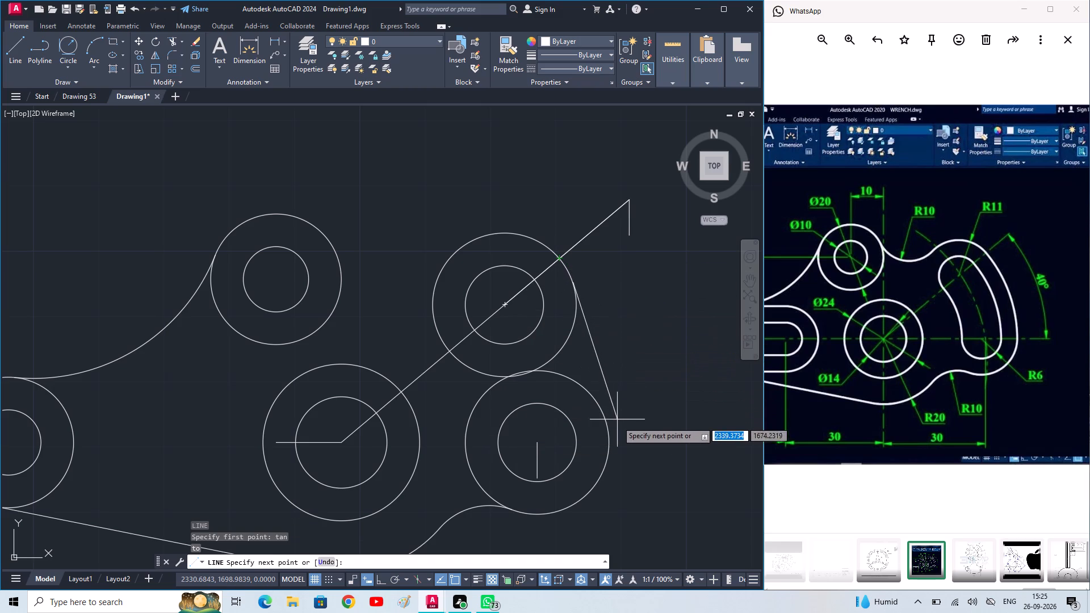
pyautogui.press('t')
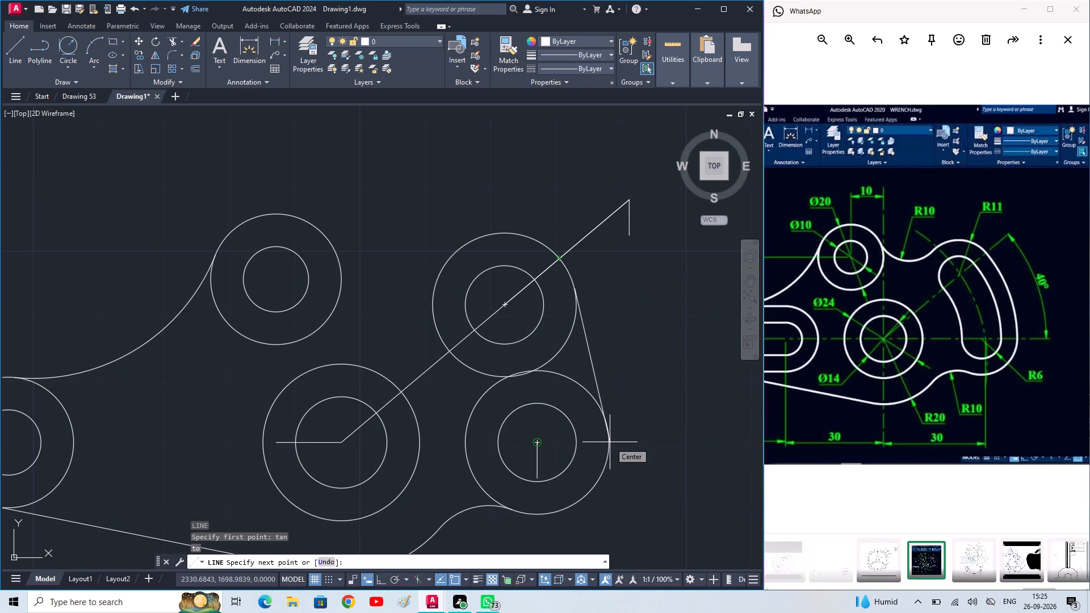
pyautogui.write('an')
pyautogui.press('space')
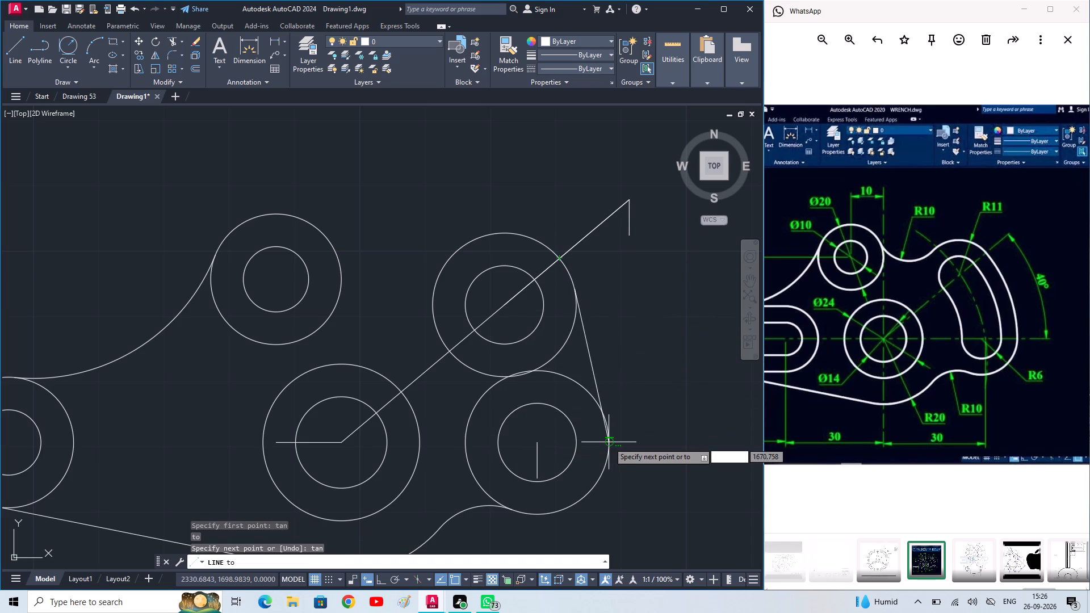
pyautogui.click(609, 430)
pyautogui.press('space')
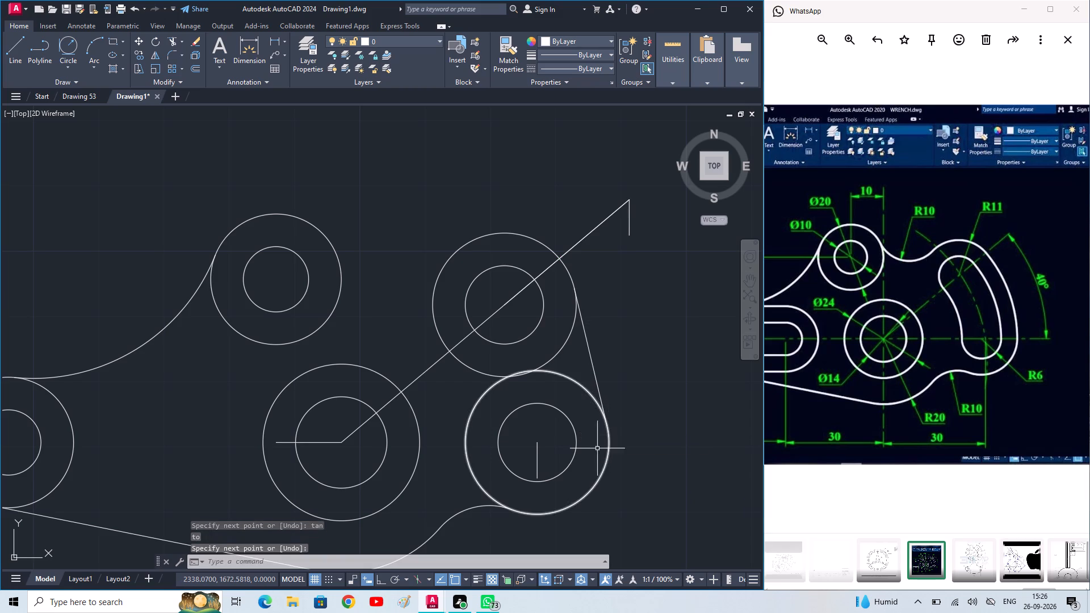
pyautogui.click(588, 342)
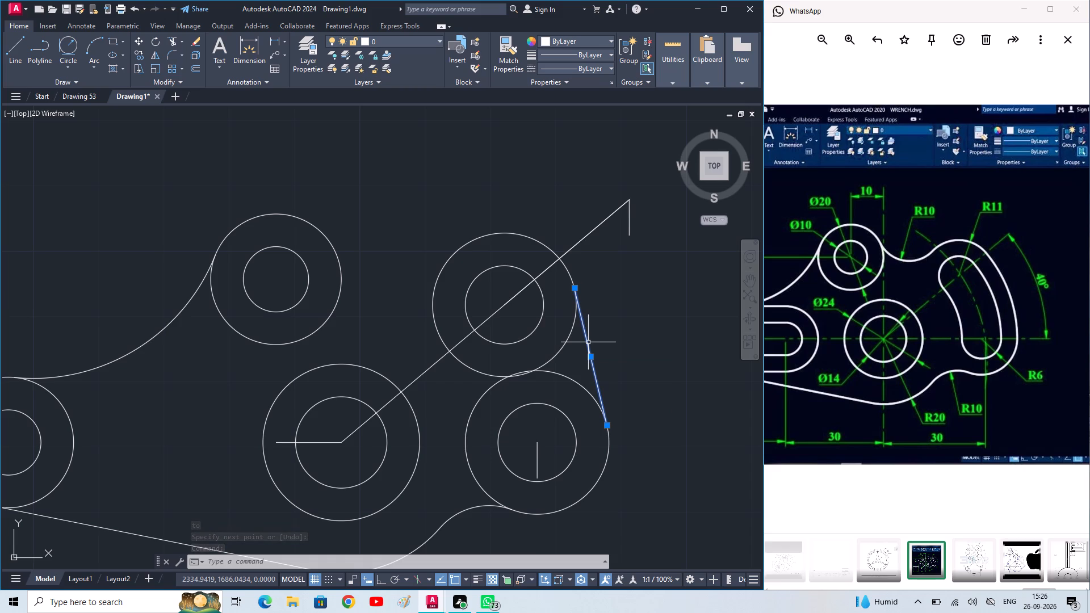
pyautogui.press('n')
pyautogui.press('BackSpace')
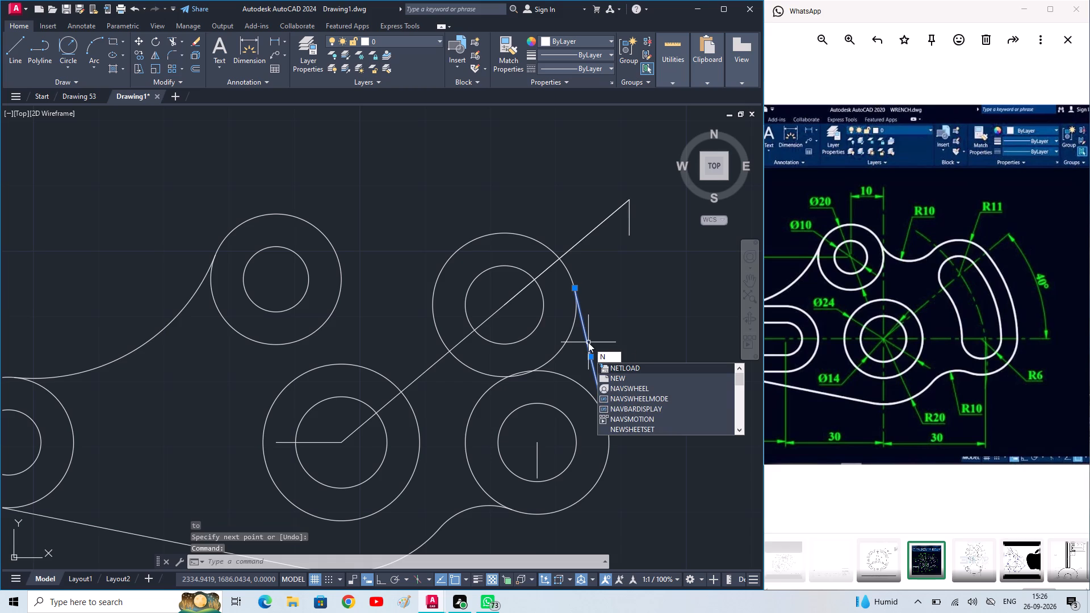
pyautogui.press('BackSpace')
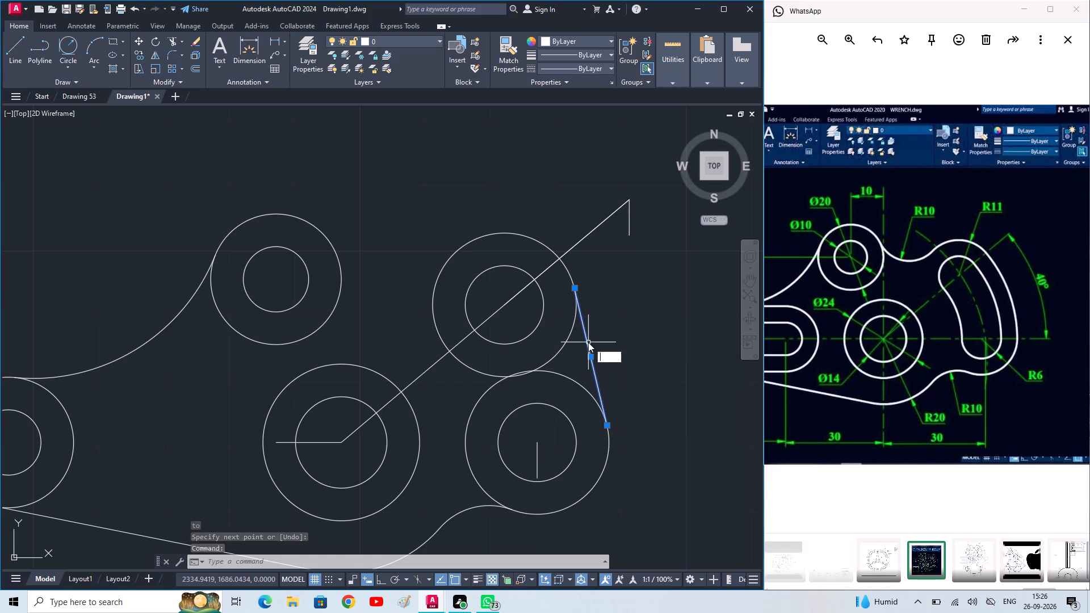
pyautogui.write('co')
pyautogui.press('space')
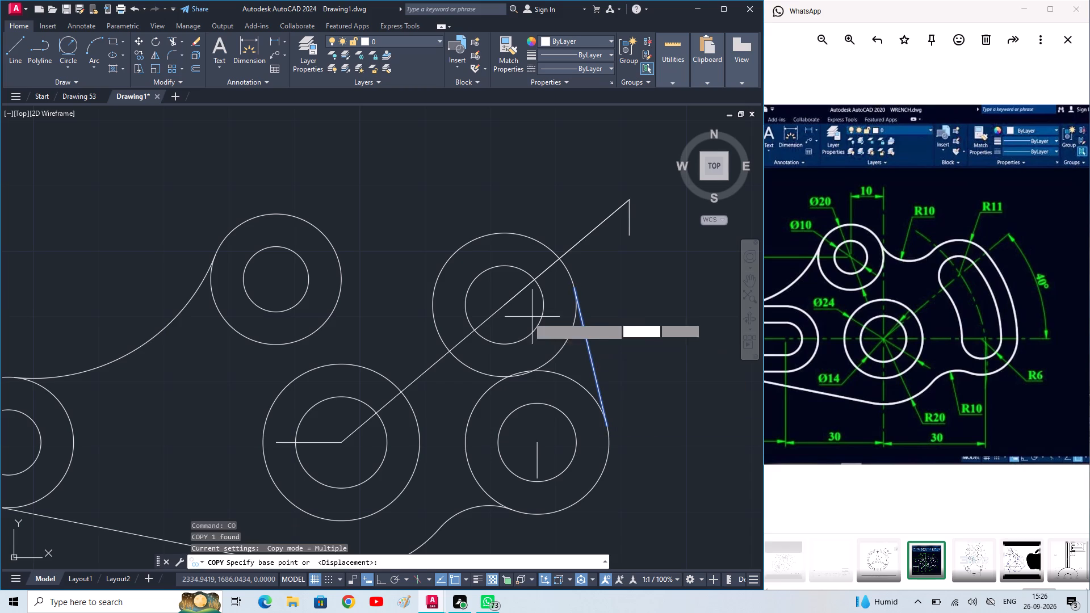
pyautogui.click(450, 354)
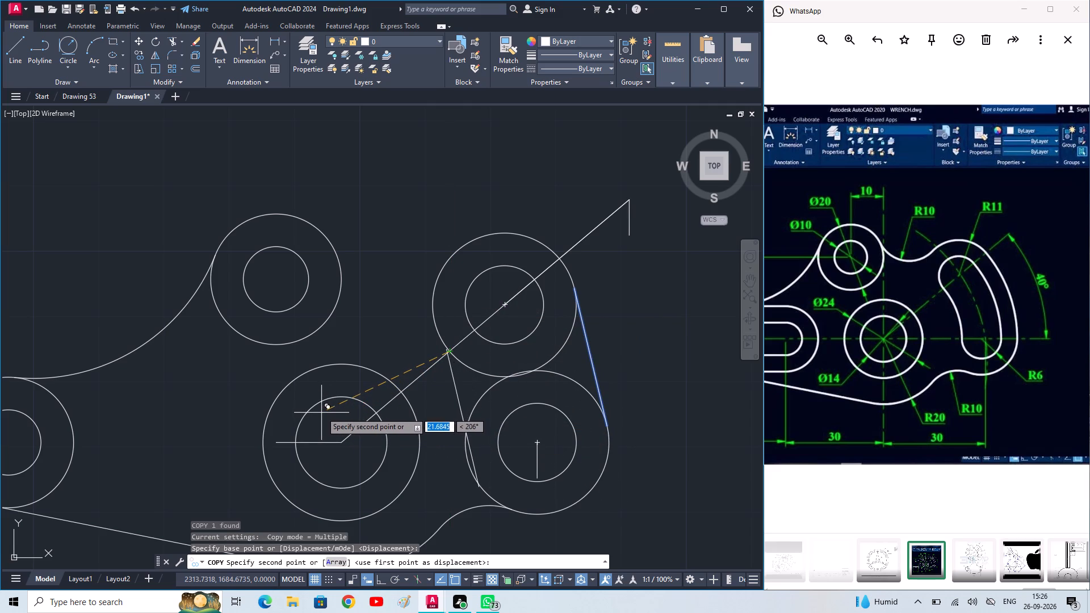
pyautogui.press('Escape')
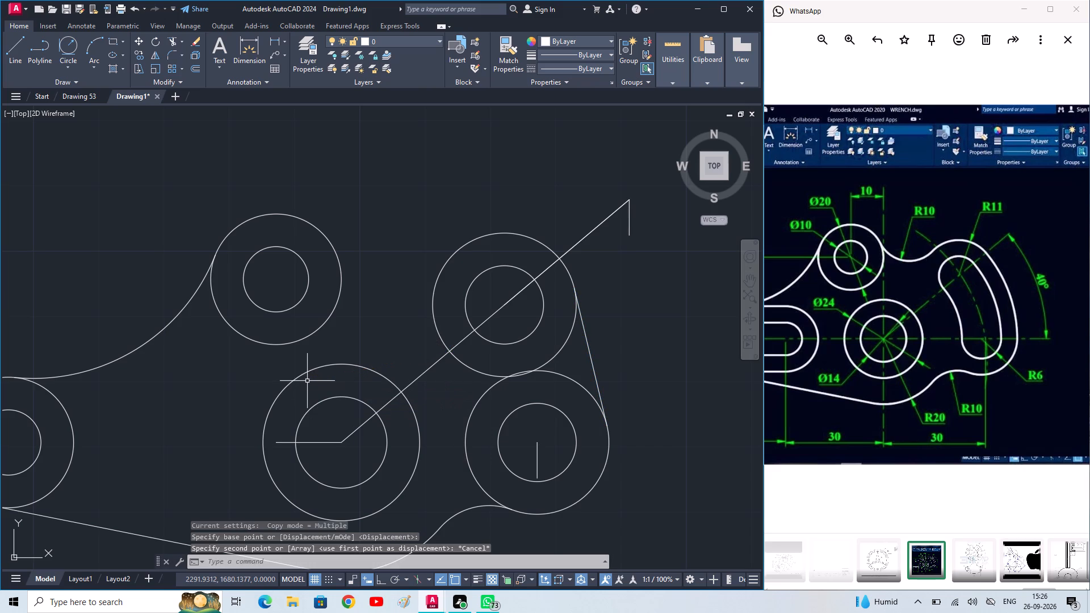
# Draw a line tangent to both radius-11 circles on their inner side, facing the central boss.
pyautogui.write('l')
pyautogui.press('space')
pyautogui.write('tan')
pyautogui.press('space')
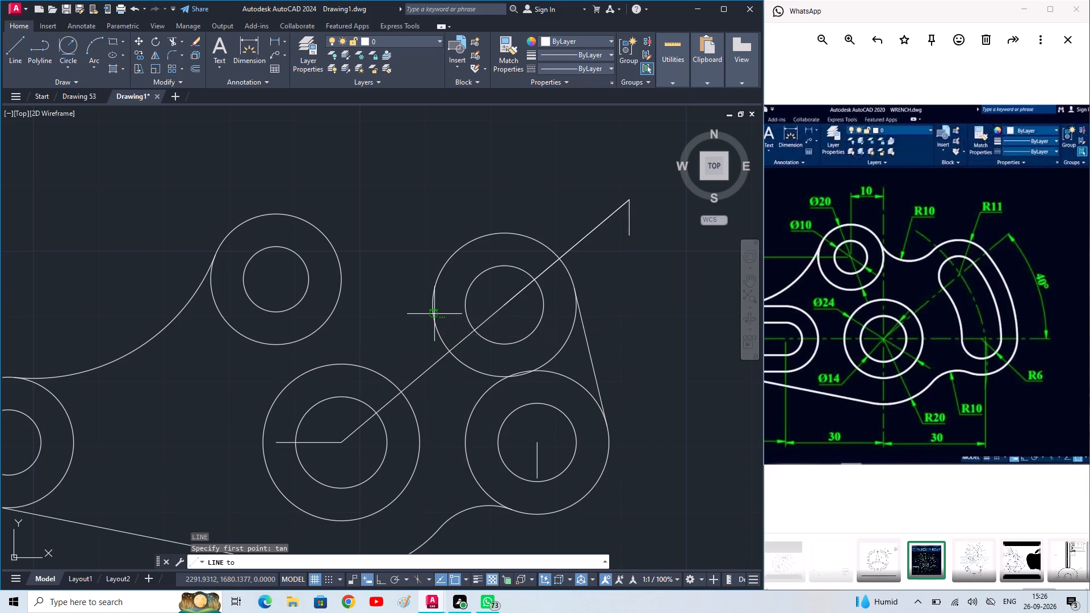
pyautogui.click(433, 314)
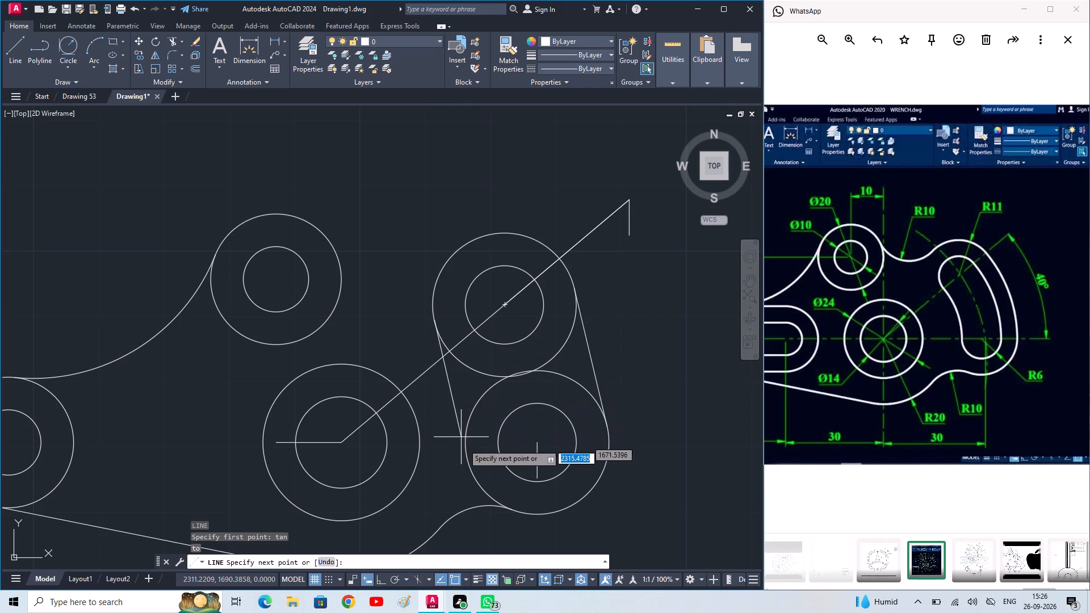
pyautogui.click(466, 457)
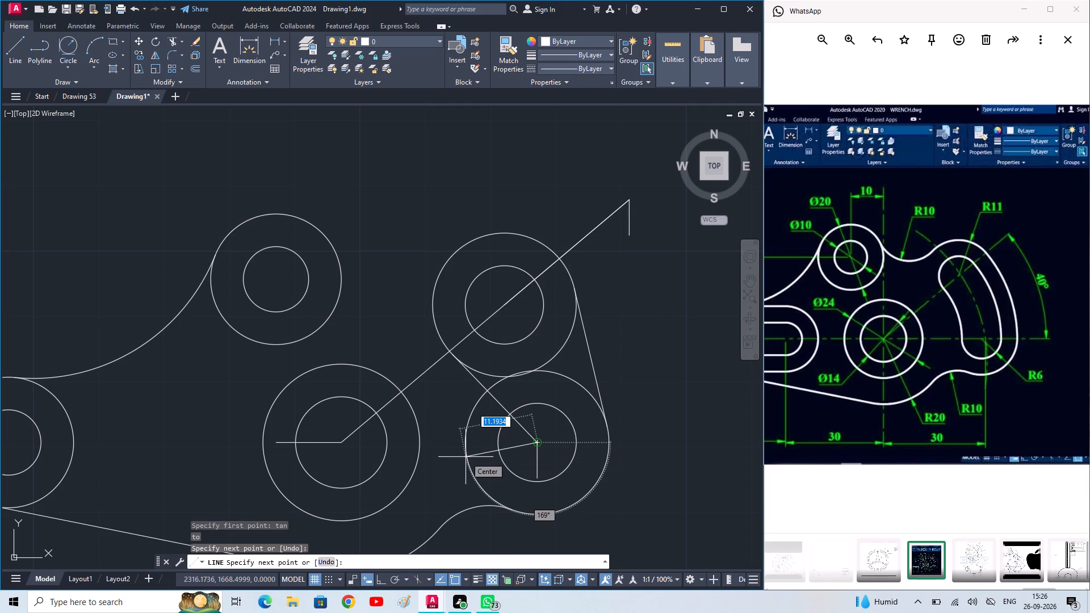
pyautogui.write('u')
pyautogui.press('space')
pyautogui.write('tan')
pyautogui.press('space')
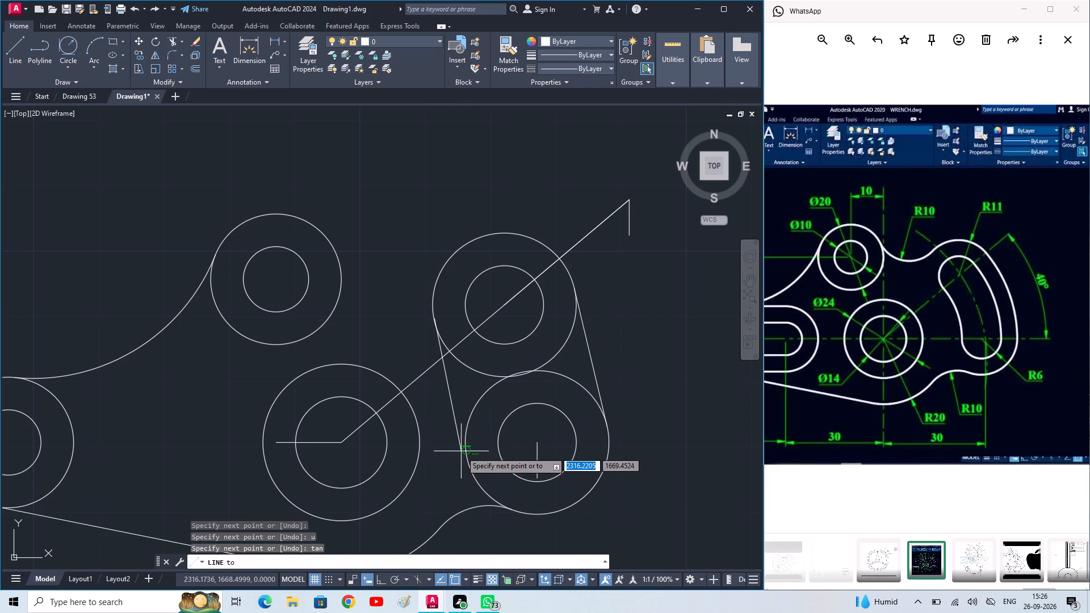
pyautogui.click(466, 452)
pyautogui.press('space')
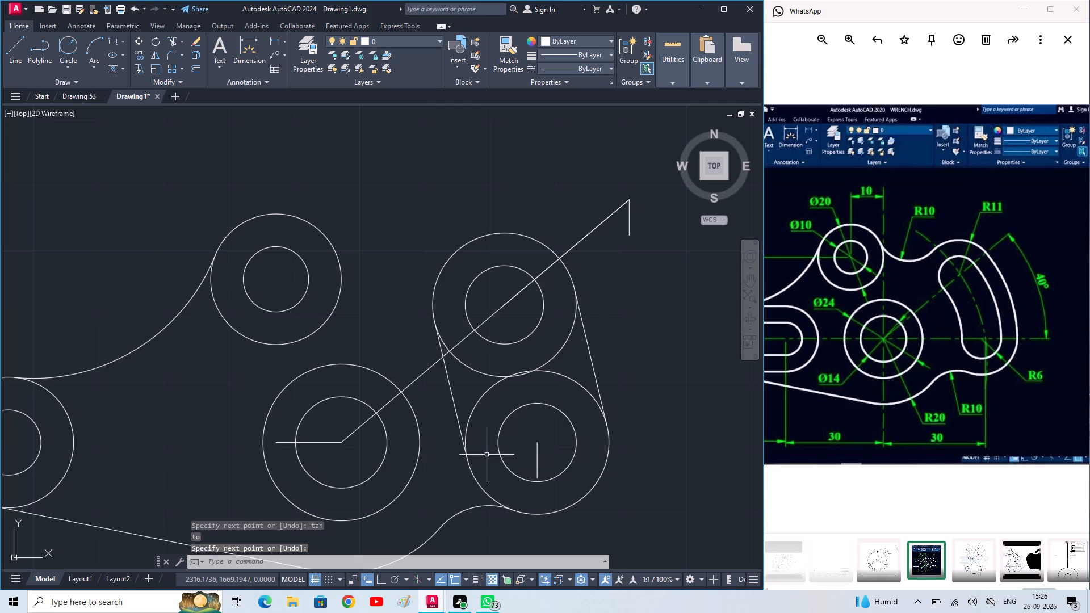
# Trim away the radius-11 circle arcs inside the arm outline and the 40° line portion between that outline and the upper radius-6 circle.
pyautogui.press('t')
pyautogui.write('r')
pyautogui.press('space')
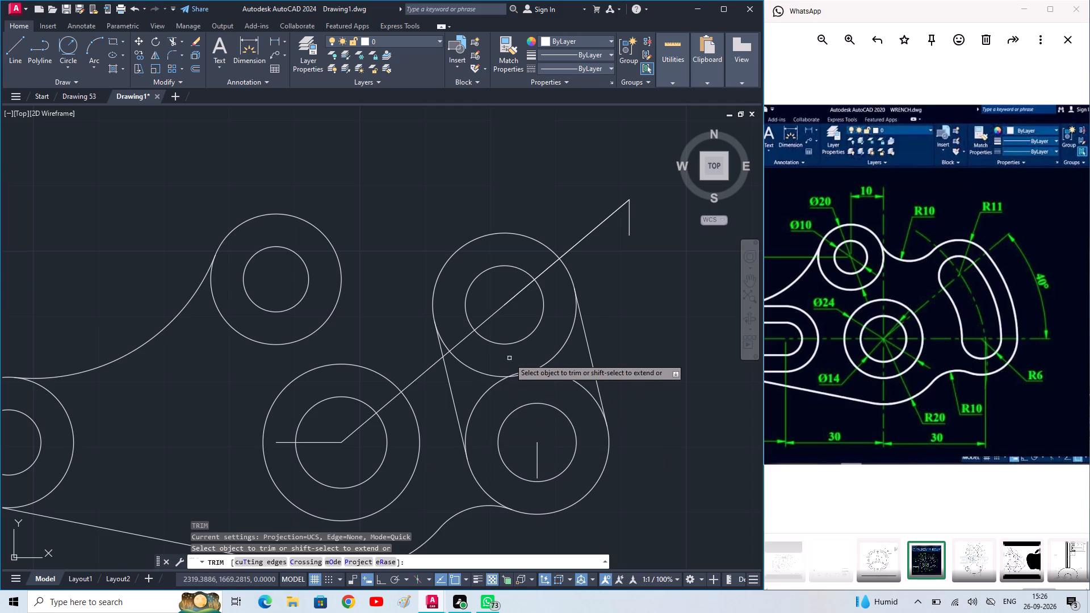
pyautogui.moveTo(451, 320); pyautogui.dragTo(456, 338)
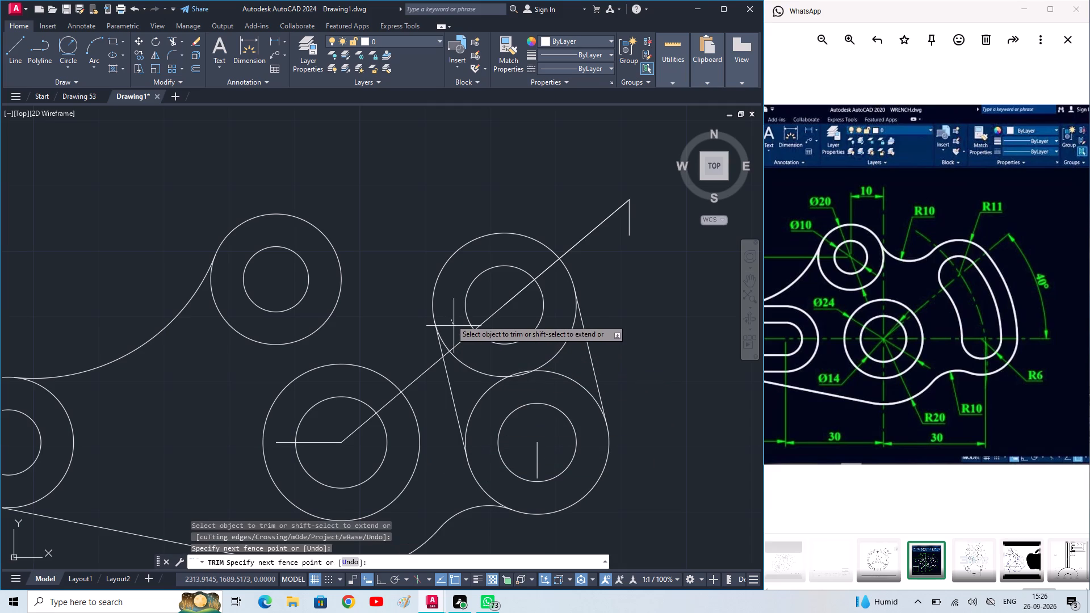
pyautogui.moveTo(456, 338); pyautogui.dragTo(477, 420)
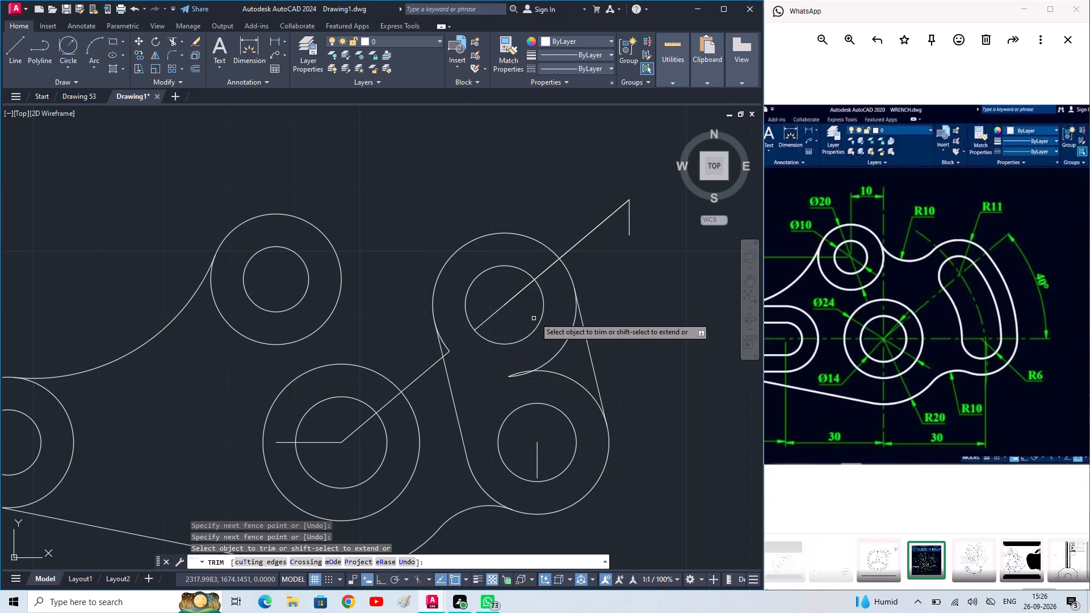
pyautogui.moveTo(557, 304); pyautogui.dragTo(585, 400)
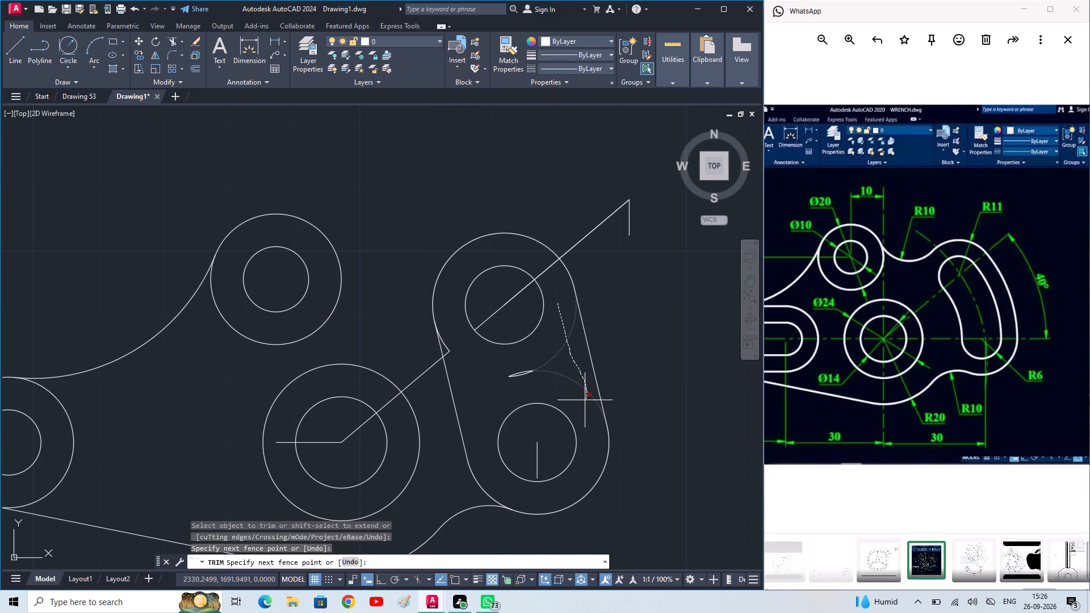
pyautogui.moveTo(585, 400); pyautogui.dragTo(583, 399)
pyautogui.moveTo(558, 370); pyautogui.dragTo(513, 392)
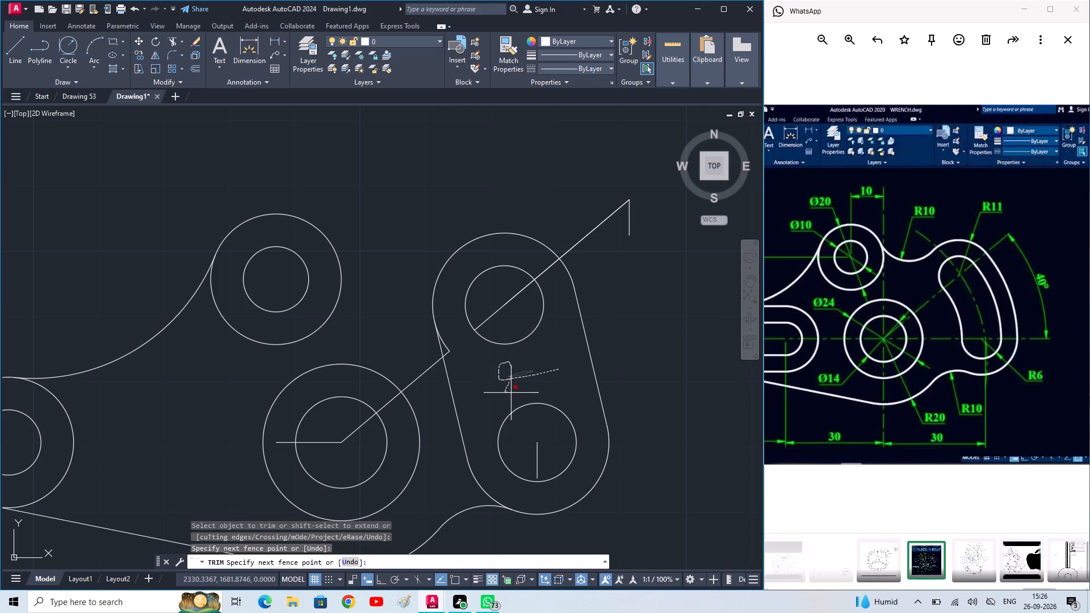
pyautogui.moveTo(513, 392); pyautogui.dragTo(516, 387)
pyautogui.scroll(1, 451, 354)
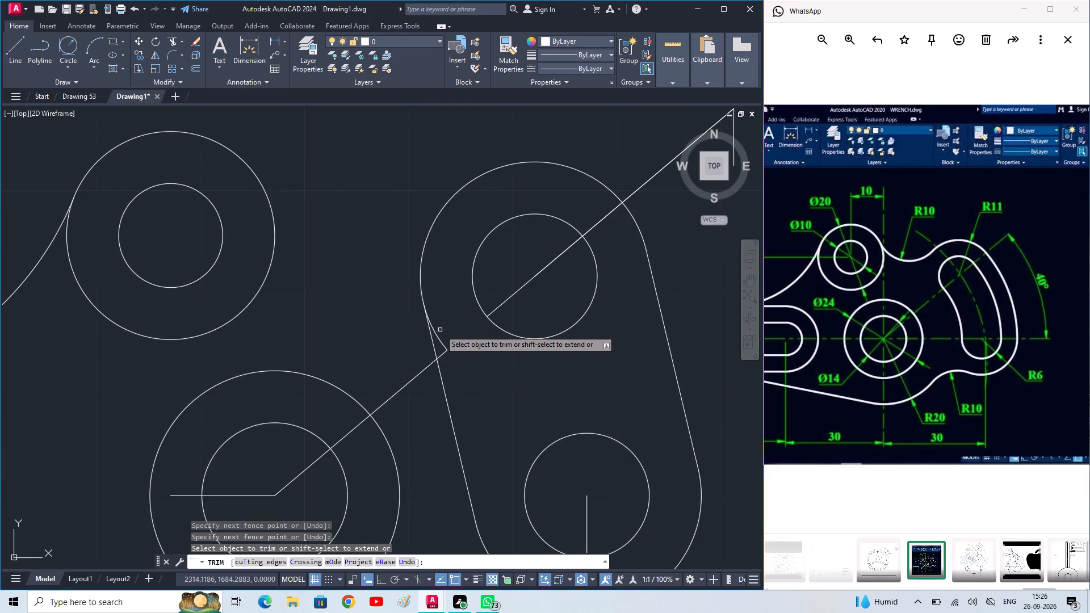
pyautogui.moveTo(440, 330); pyautogui.dragTo(440, 362)
pyautogui.scroll(-1, 478, 360)
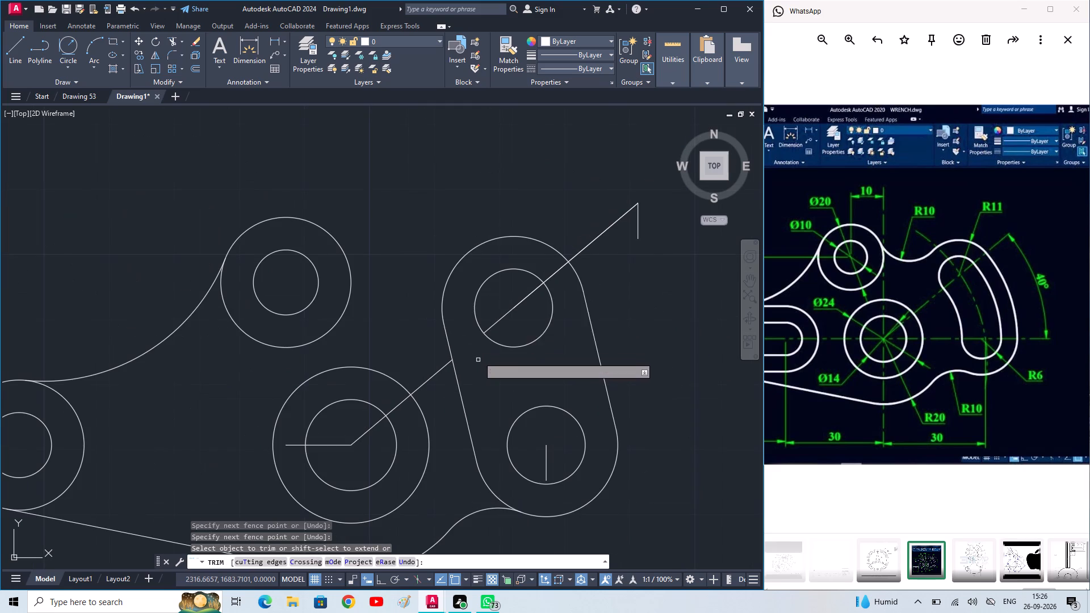
pyautogui.press('Escape')
pyautogui.press('Escape')
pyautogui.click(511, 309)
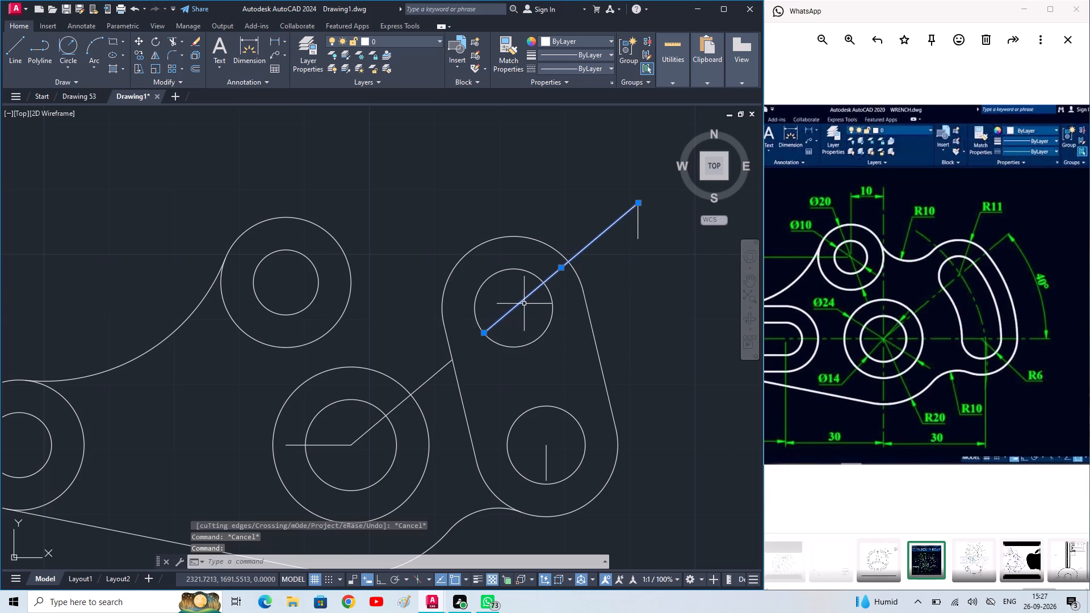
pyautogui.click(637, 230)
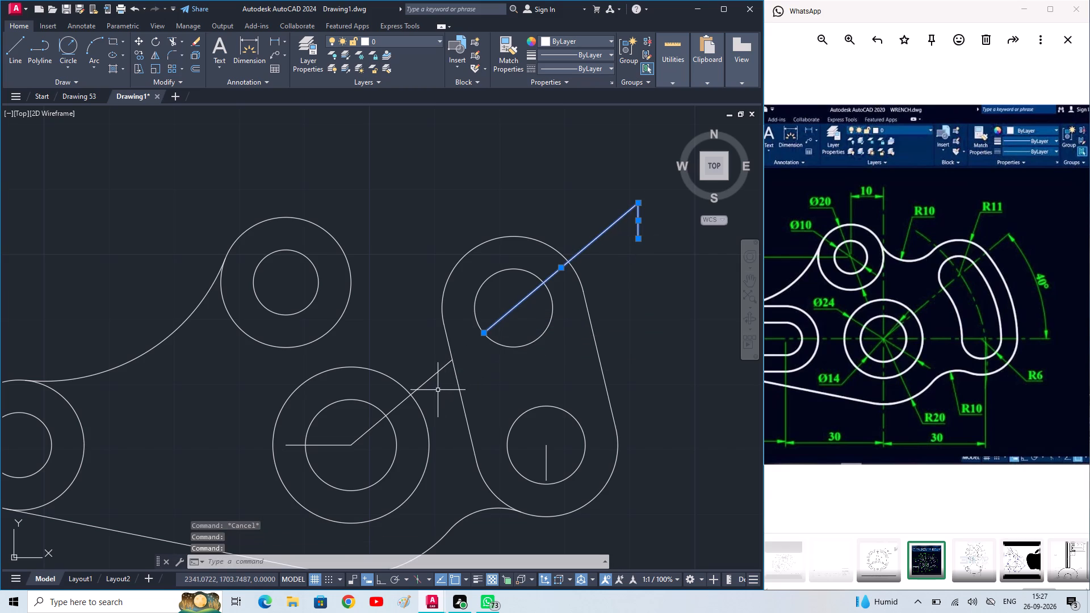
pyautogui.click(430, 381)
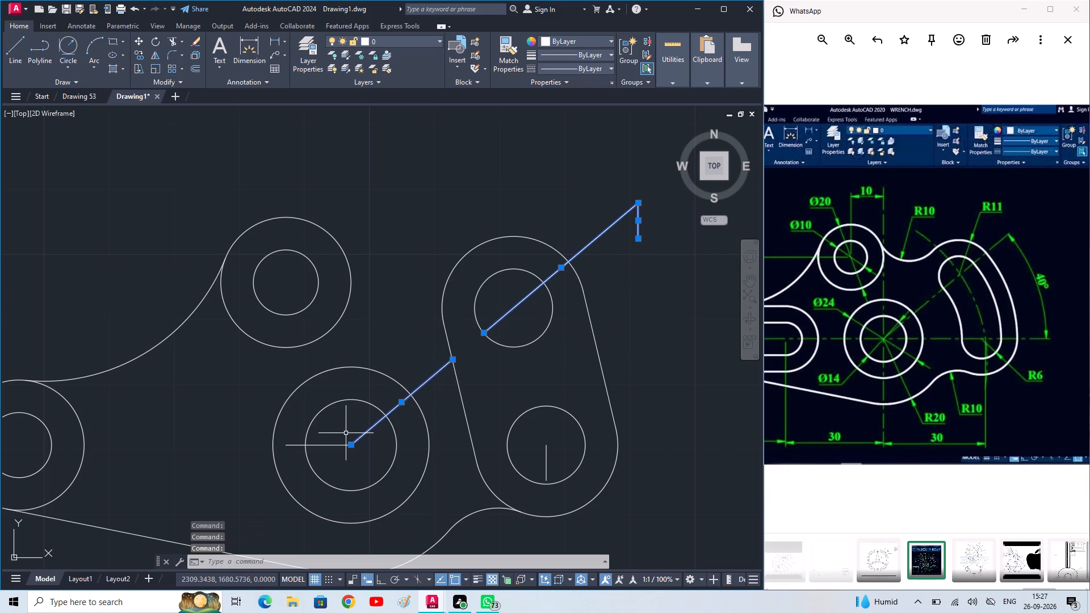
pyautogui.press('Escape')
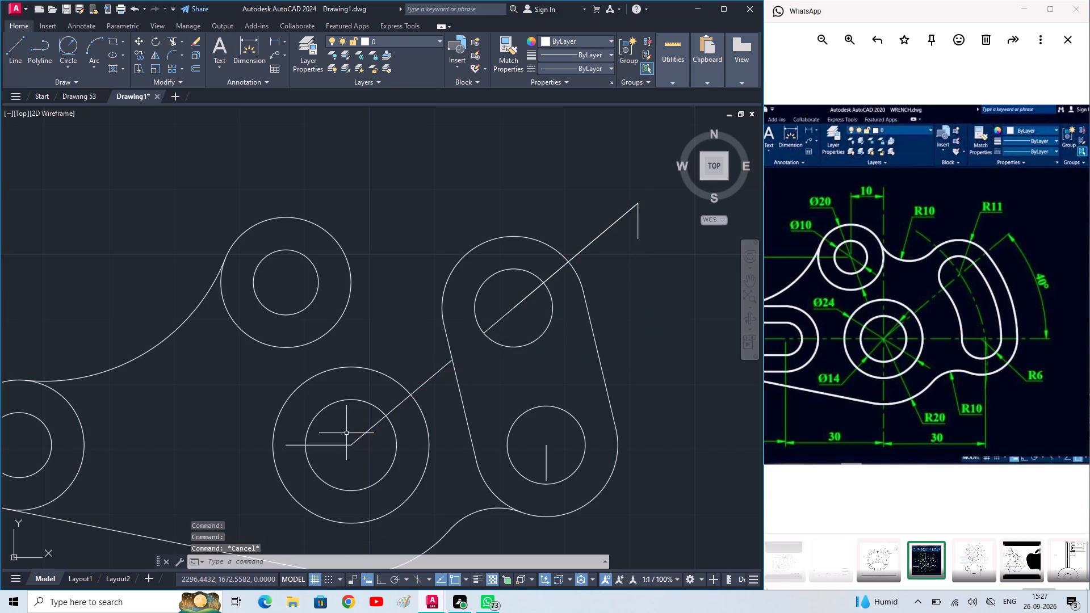
# Delete the short vertical line at the upper end of the 40° line.
pyautogui.click(639, 226)
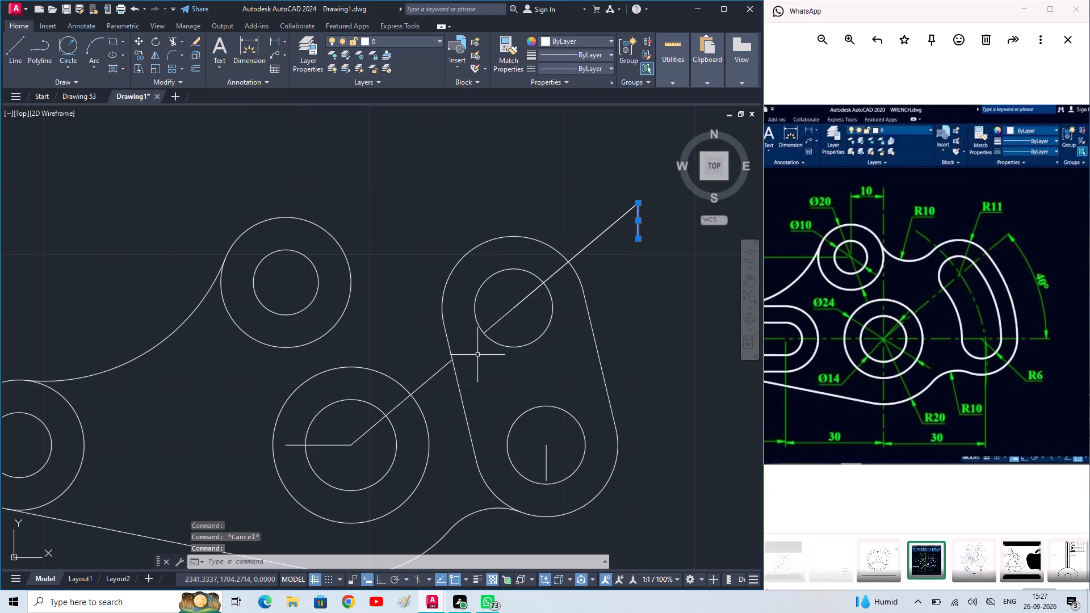
pyautogui.press('Delete')
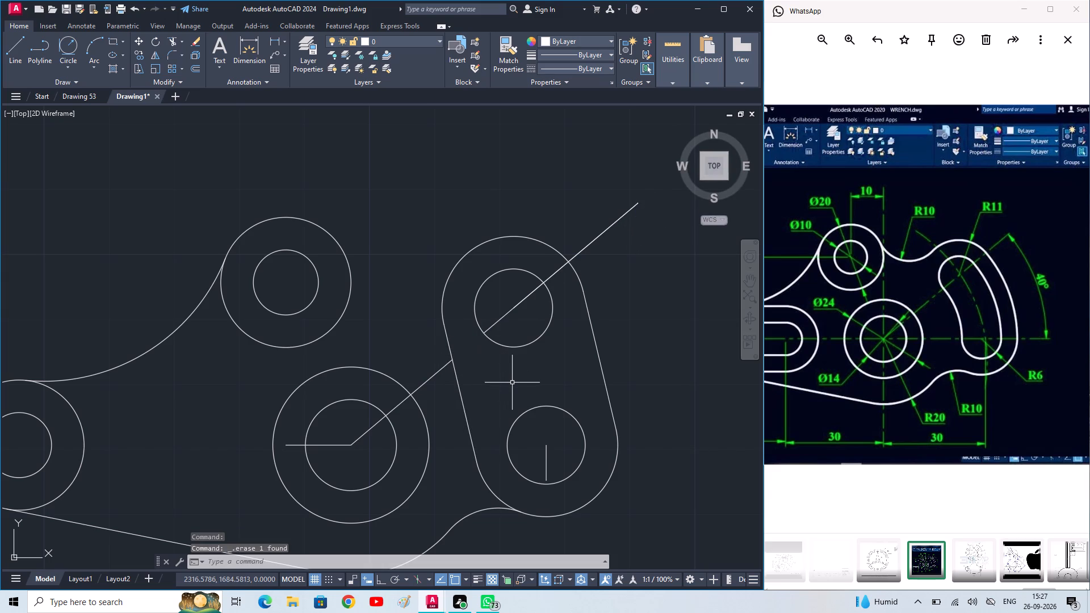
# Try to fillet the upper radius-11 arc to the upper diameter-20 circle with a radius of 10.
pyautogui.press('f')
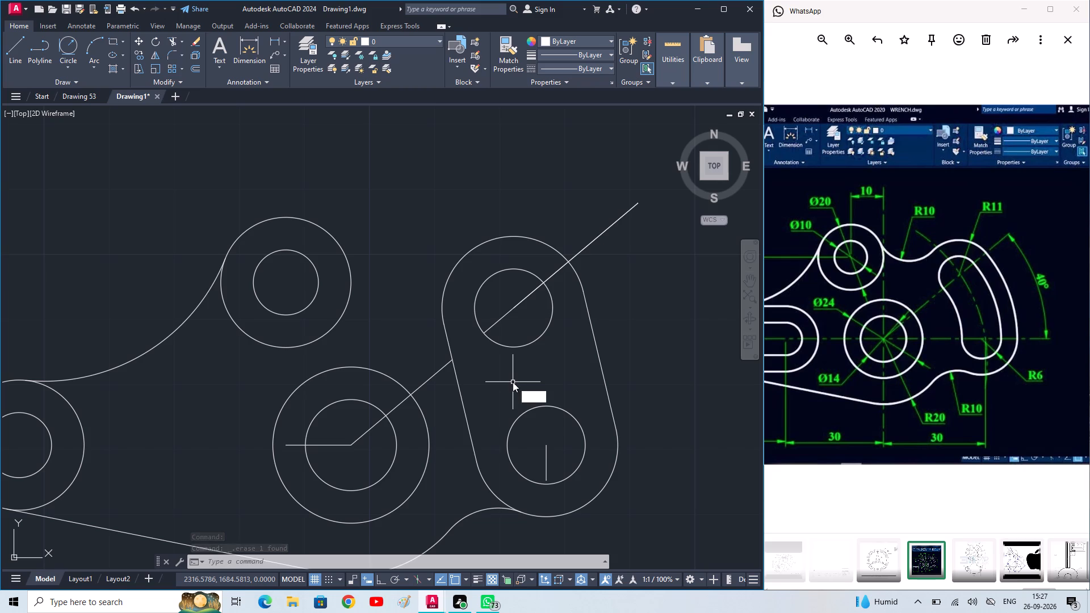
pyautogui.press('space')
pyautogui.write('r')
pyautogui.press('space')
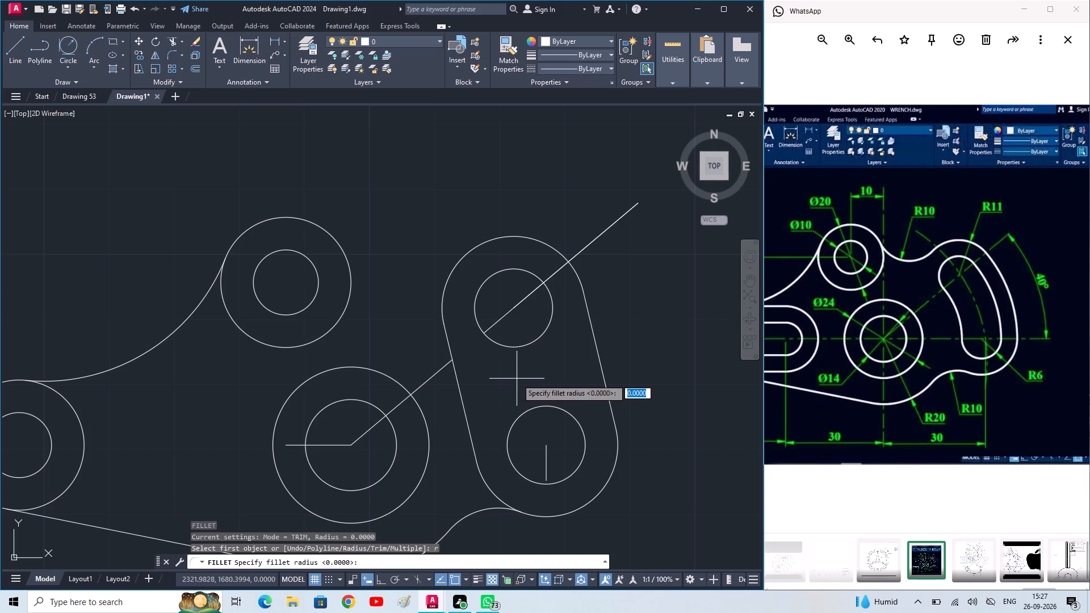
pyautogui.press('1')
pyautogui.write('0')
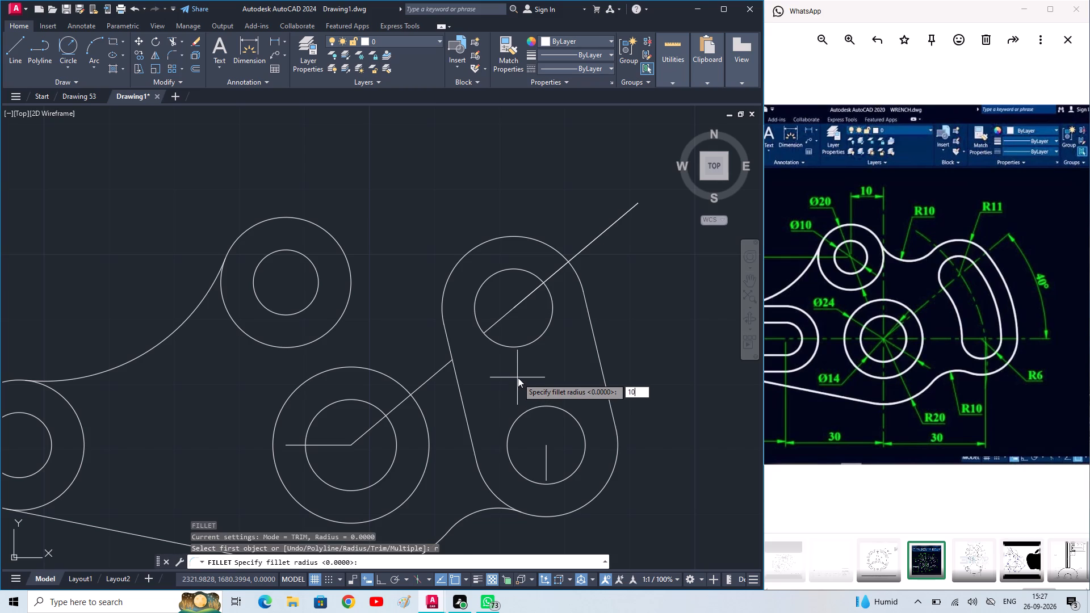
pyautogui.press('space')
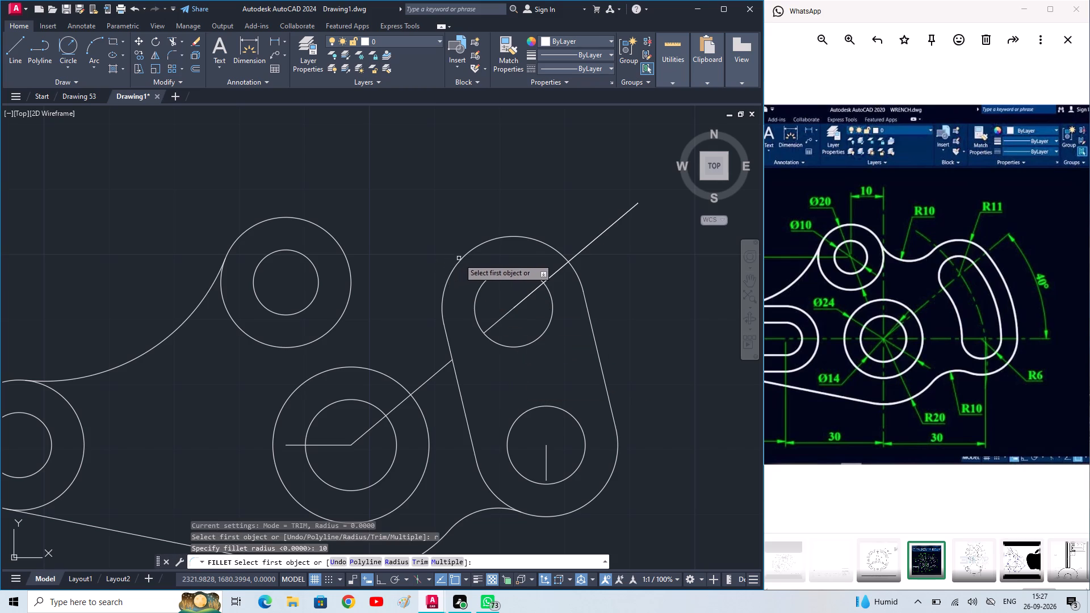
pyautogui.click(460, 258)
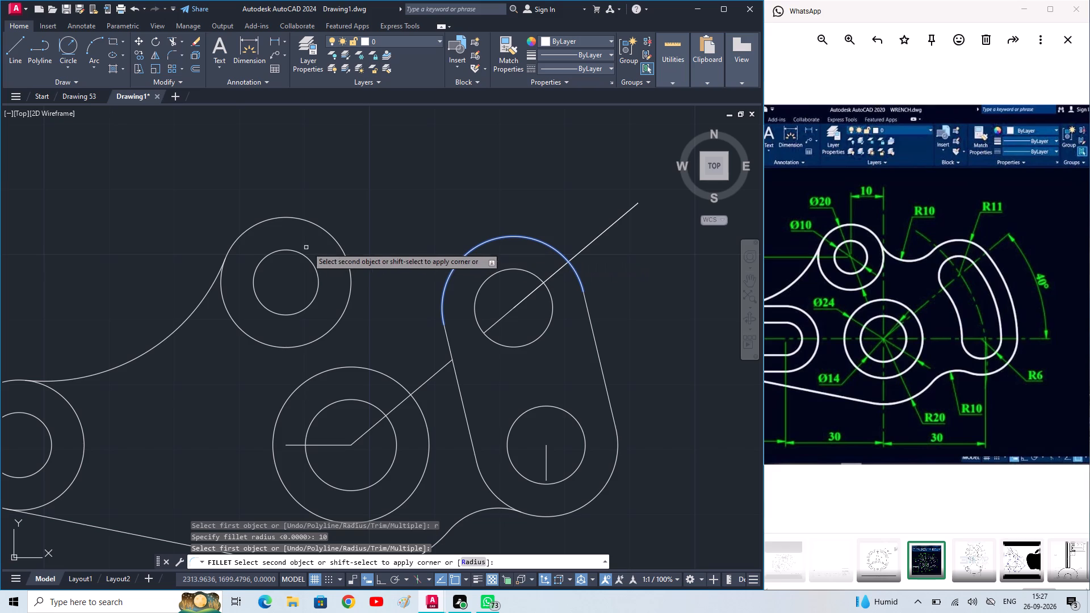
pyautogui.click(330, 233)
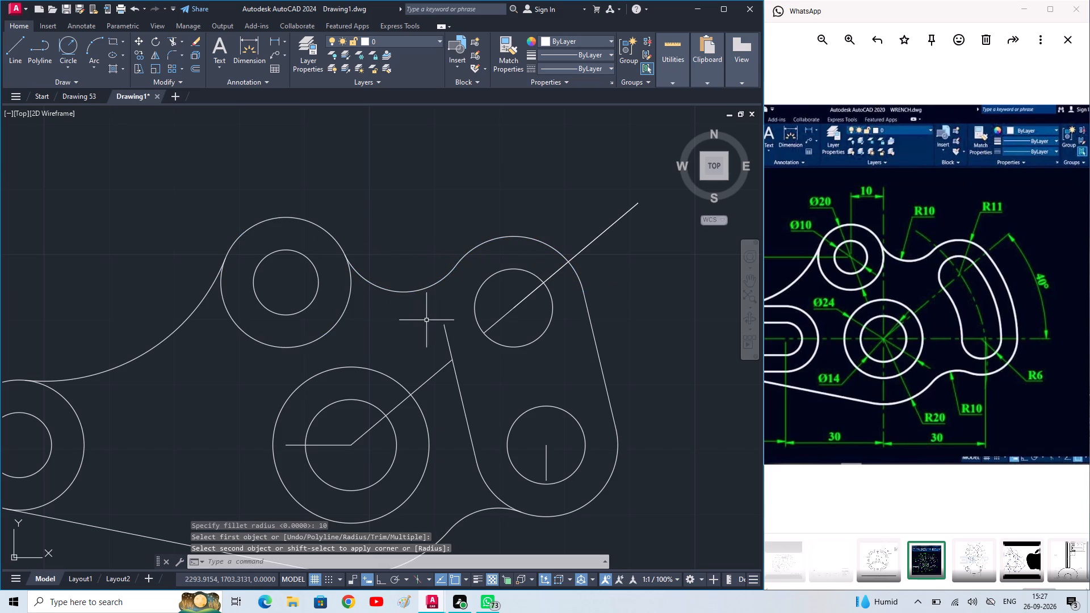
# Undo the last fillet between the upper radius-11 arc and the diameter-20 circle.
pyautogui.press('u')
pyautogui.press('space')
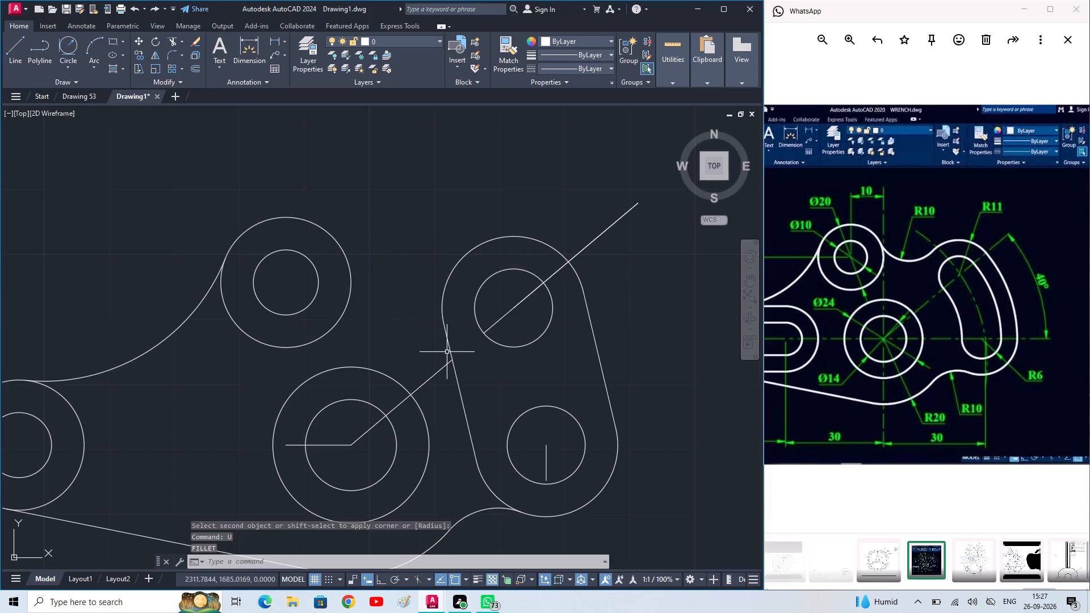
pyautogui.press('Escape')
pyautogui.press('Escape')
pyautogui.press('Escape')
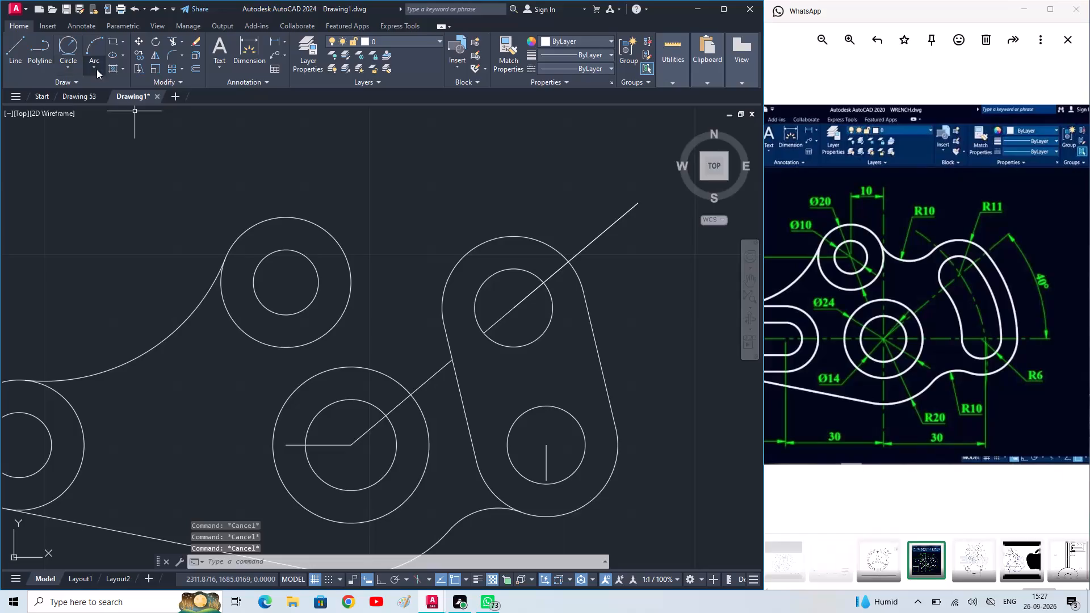
# Draw a radius-10 circle tangent to the upper diameter-20 circle and the upper radius-11 arc.
pyautogui.click(75, 48)
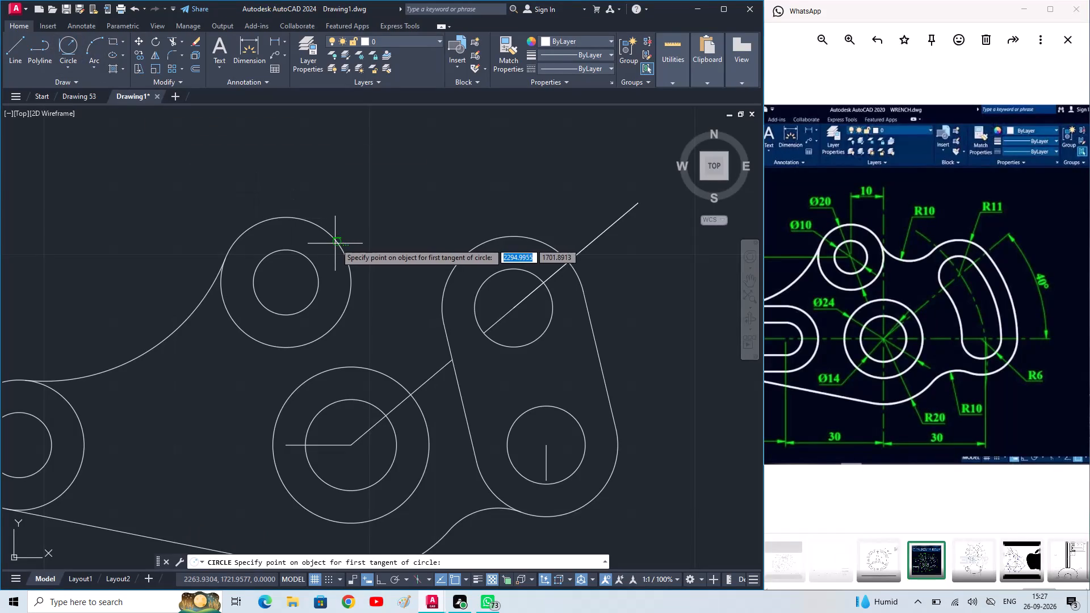
pyautogui.click(336, 243)
pyautogui.click(480, 250)
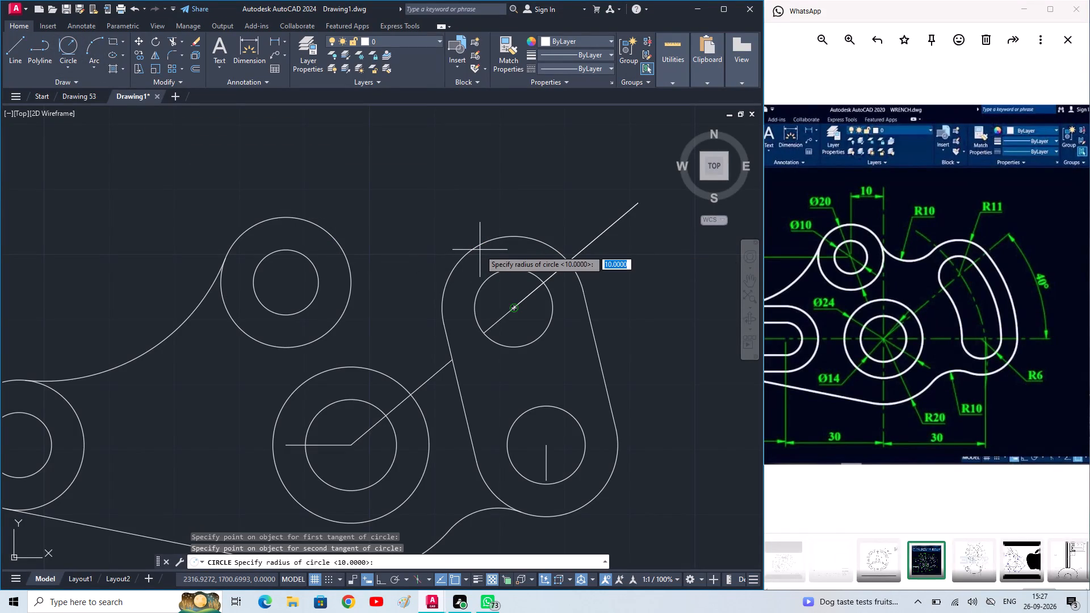
pyautogui.write('10')
pyautogui.press('space')
pyautogui.press('Escape')
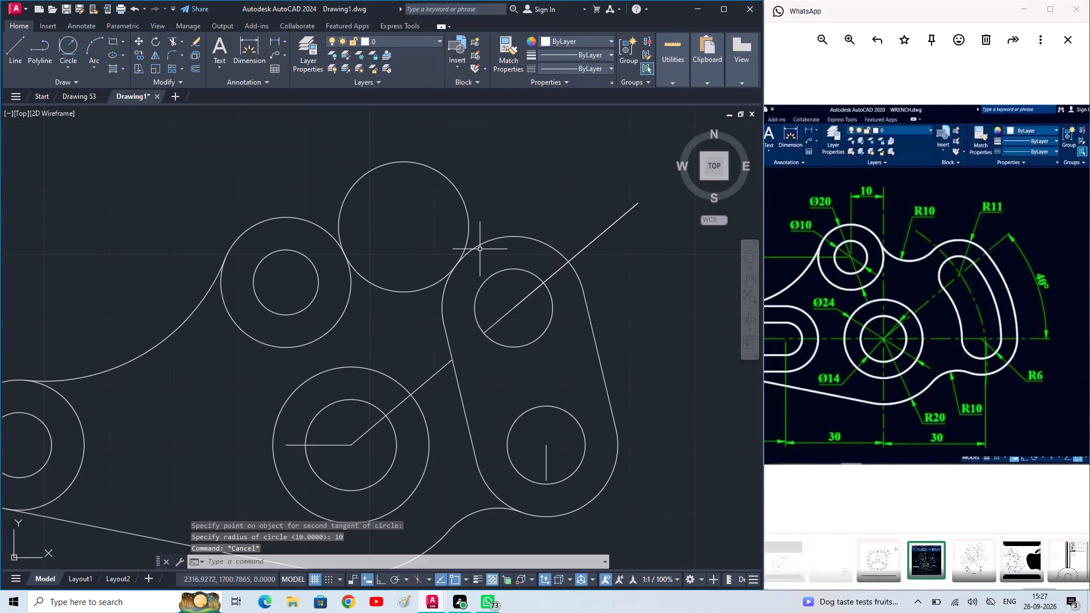
# Trim away the upper part of the radius-10 tangent circle, leaving the concave arc between the diameter-20 circle and the radius-11 arc.
pyautogui.write('tr')
pyautogui.press('space')
pyautogui.moveTo(470, 200); pyautogui.dragTo(435, 208)
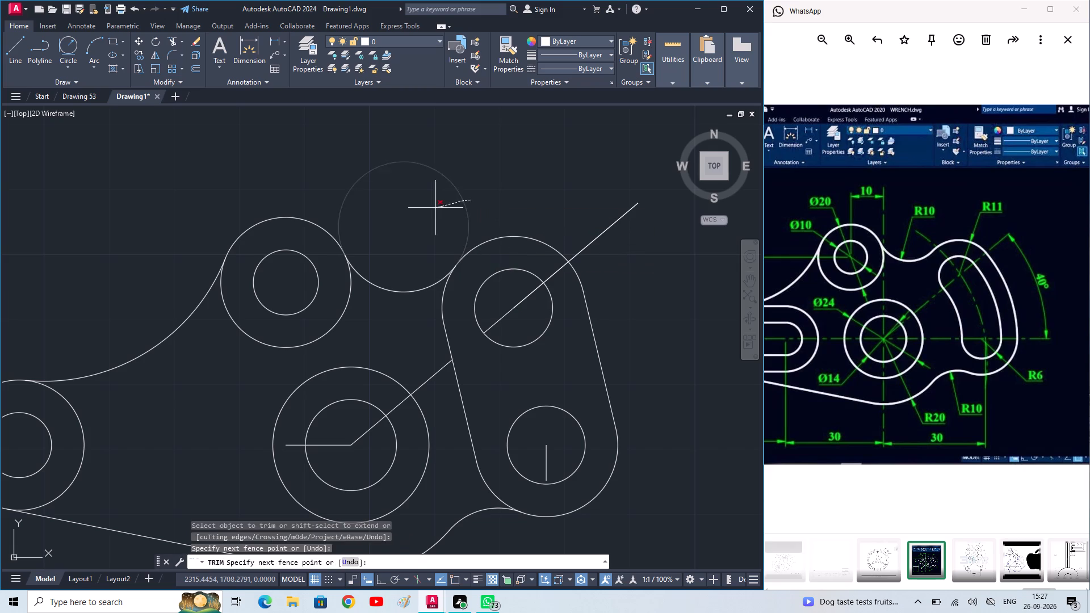
pyautogui.moveTo(435, 208); pyautogui.dragTo(433, 209)
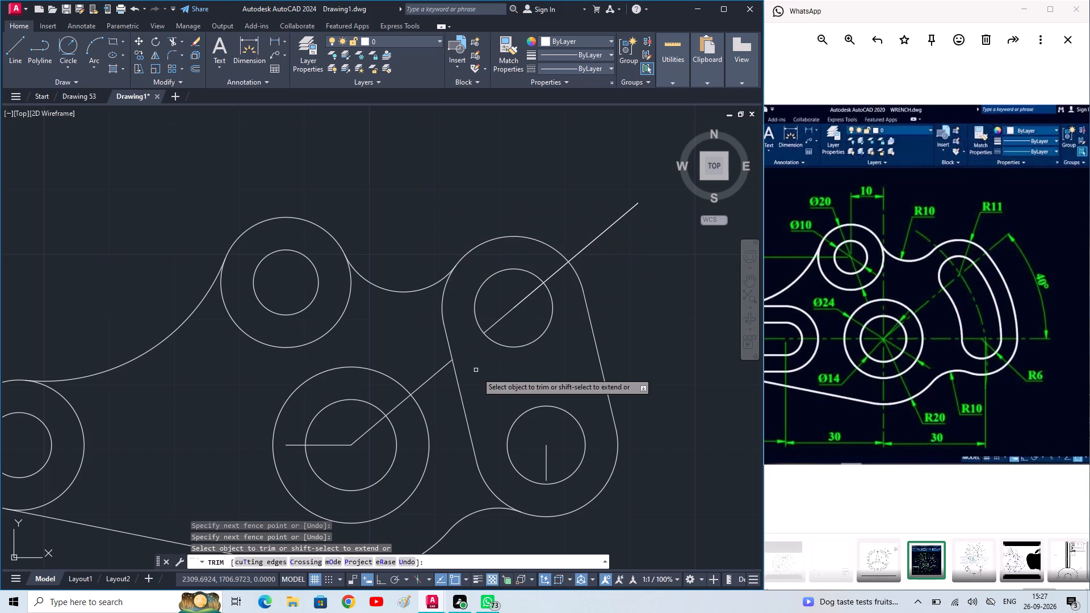
pyautogui.moveTo(617, 364); pyautogui.dragTo(581, 329, button='middle')
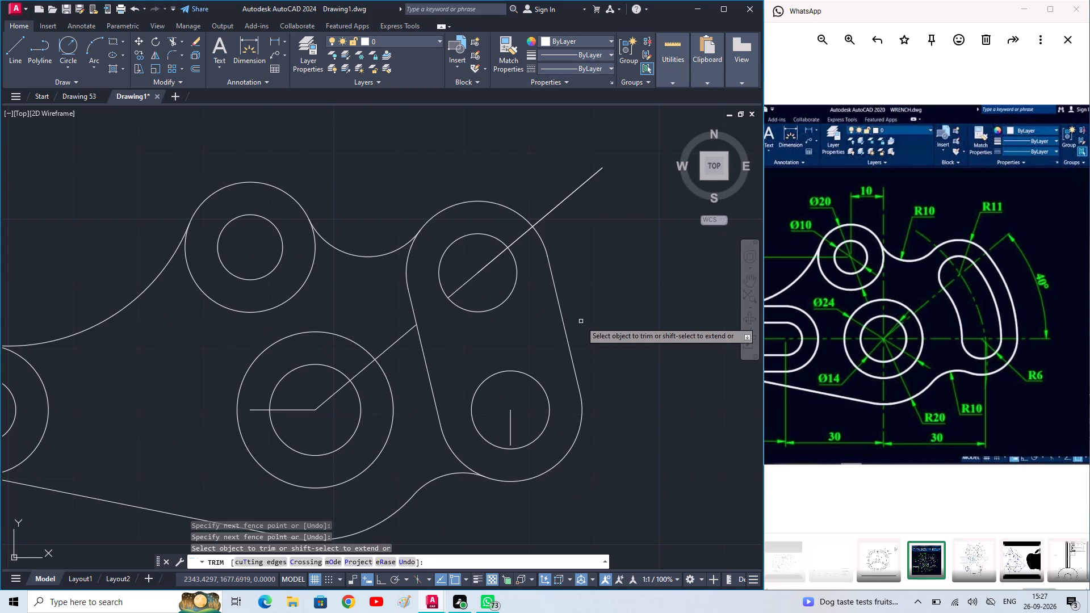
pyautogui.press('Escape')
pyautogui.press('Escape')
pyautogui.press('Escape')
pyautogui.press('Escape')
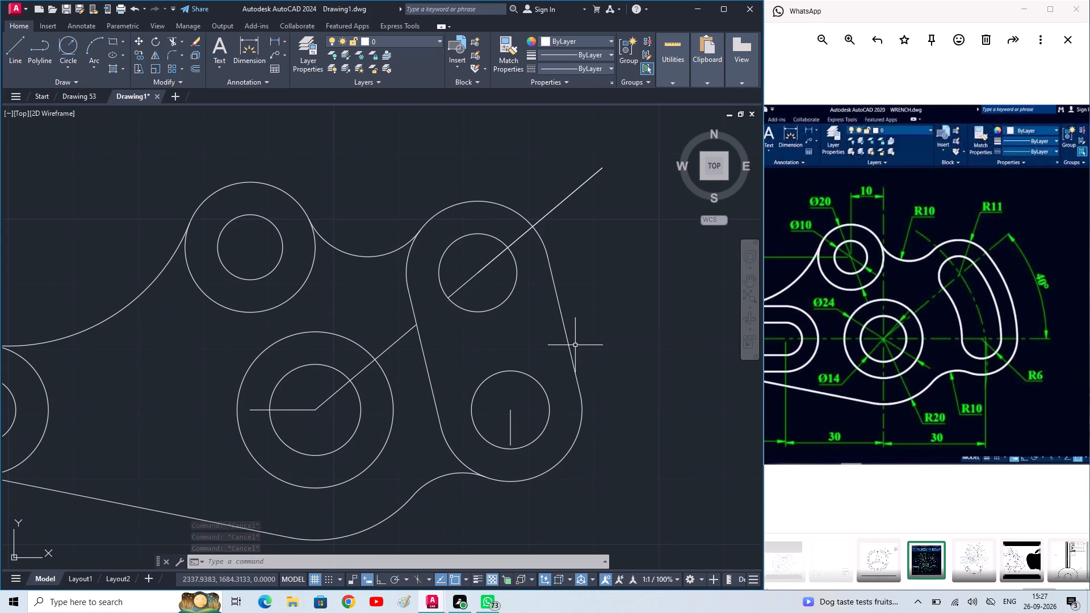
# Draw a line tangent to the upper and lower radius-6 circles along the slot's outer side, away from the central circles.
pyautogui.write('l')
pyautogui.press('space')
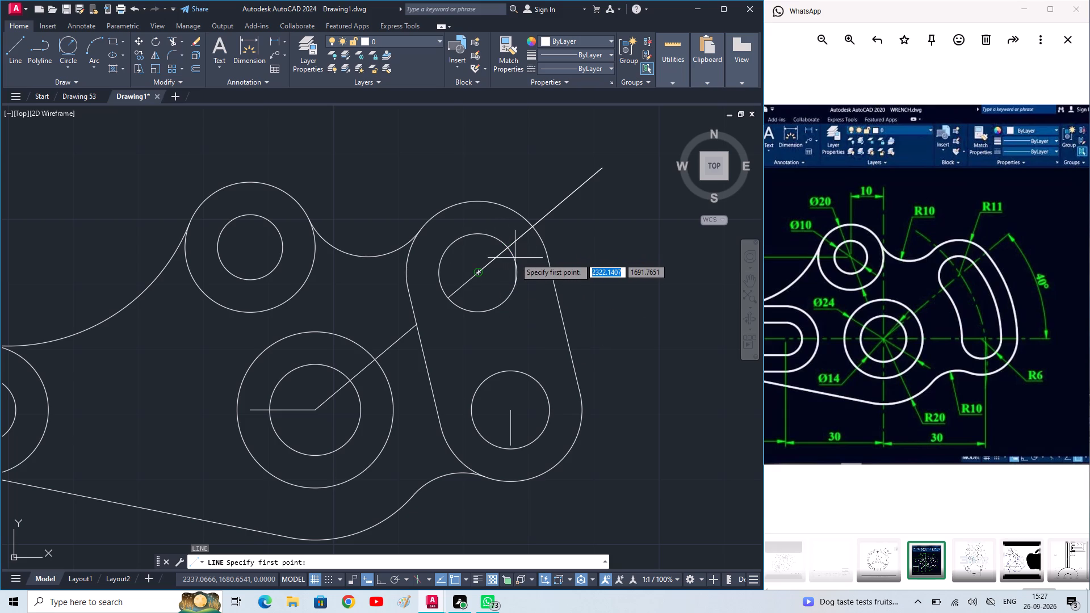
pyautogui.write('ta')
pyautogui.press('n')
pyautogui.press('space')
pyautogui.click(515, 259)
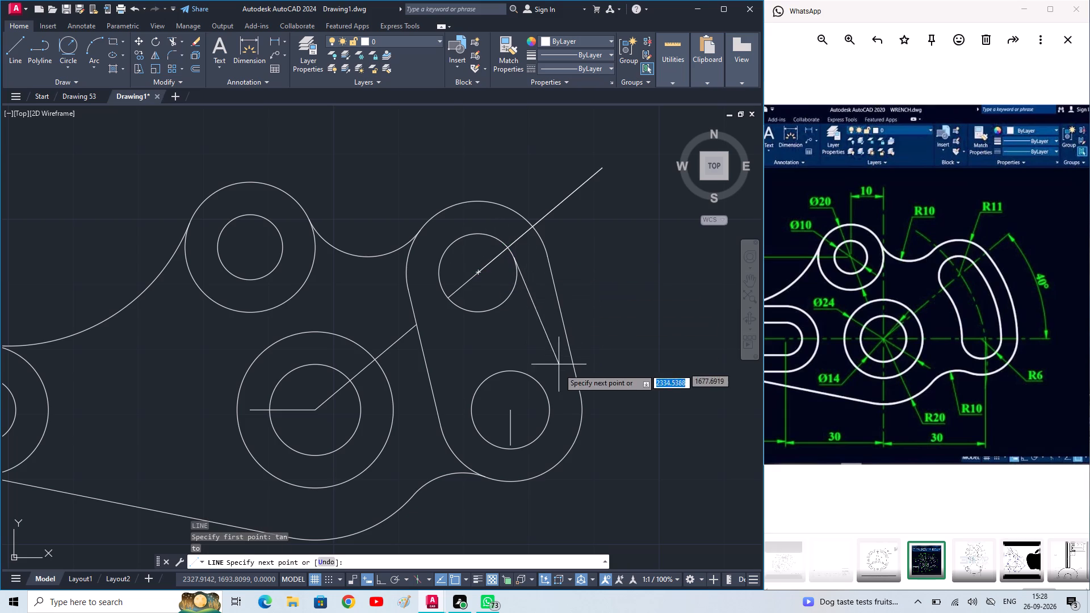
pyautogui.press('t')
pyautogui.write('an')
pyautogui.press('space')
pyautogui.click(550, 402)
pyautogui.press('space')
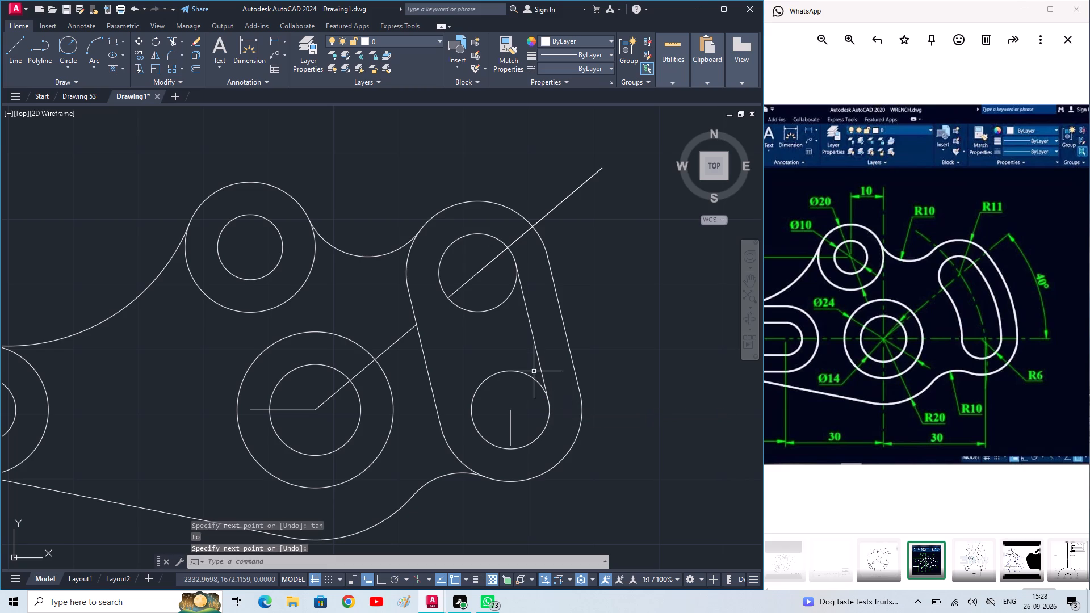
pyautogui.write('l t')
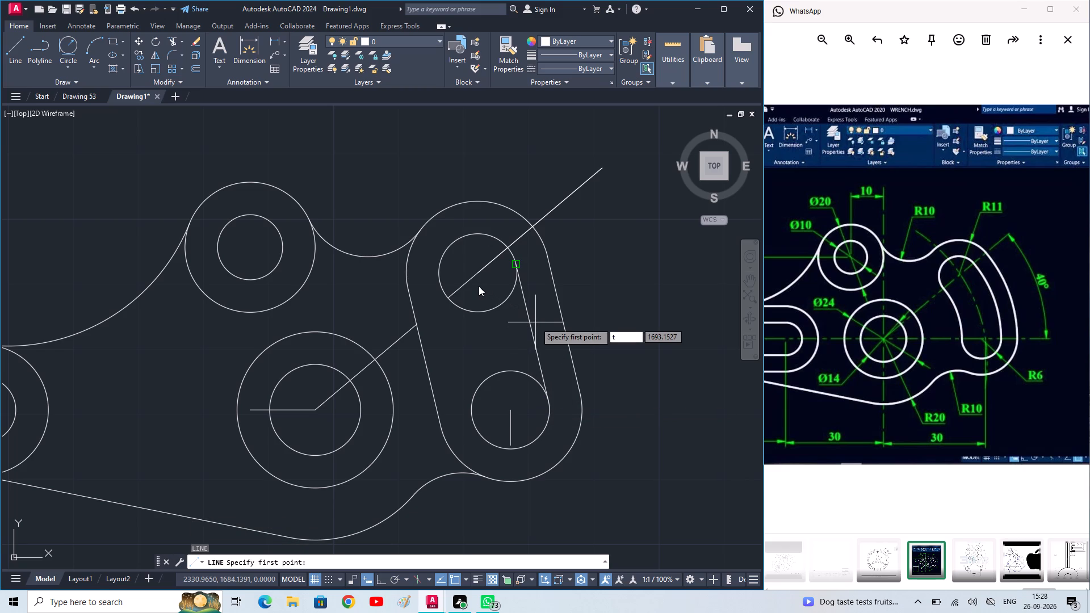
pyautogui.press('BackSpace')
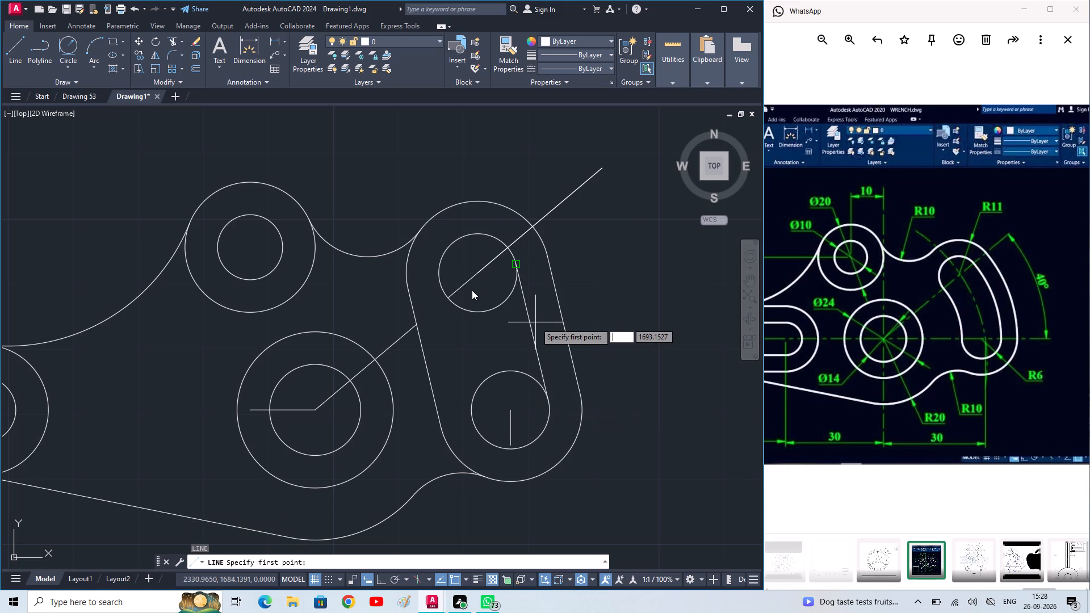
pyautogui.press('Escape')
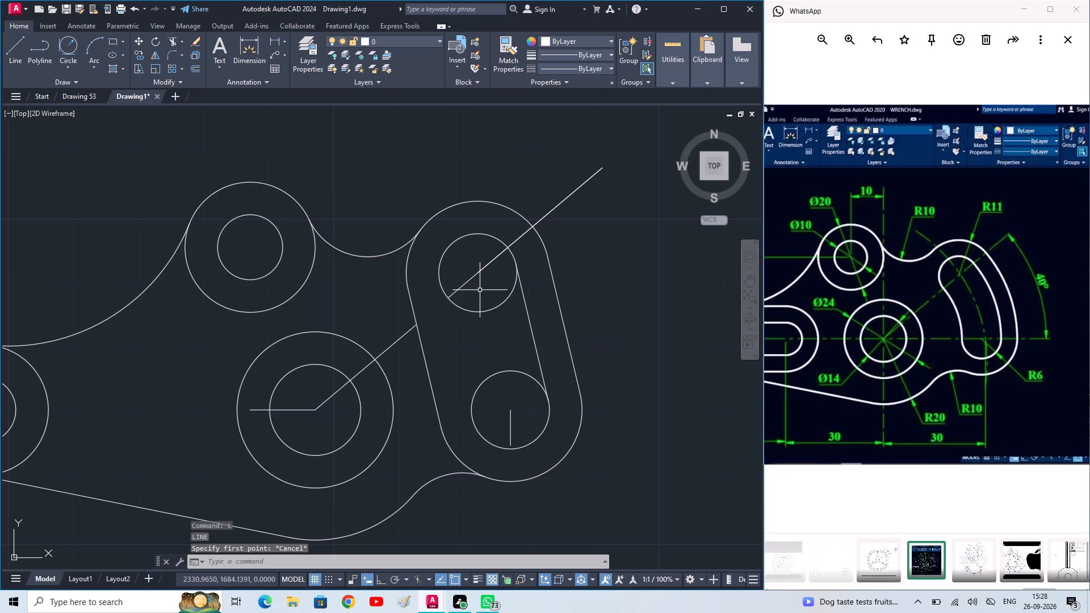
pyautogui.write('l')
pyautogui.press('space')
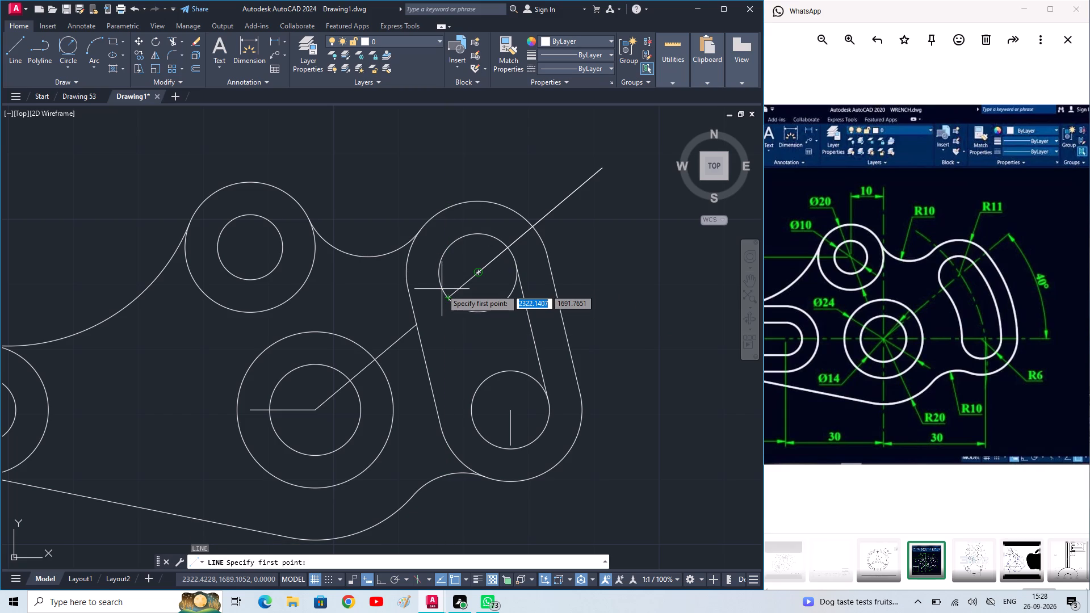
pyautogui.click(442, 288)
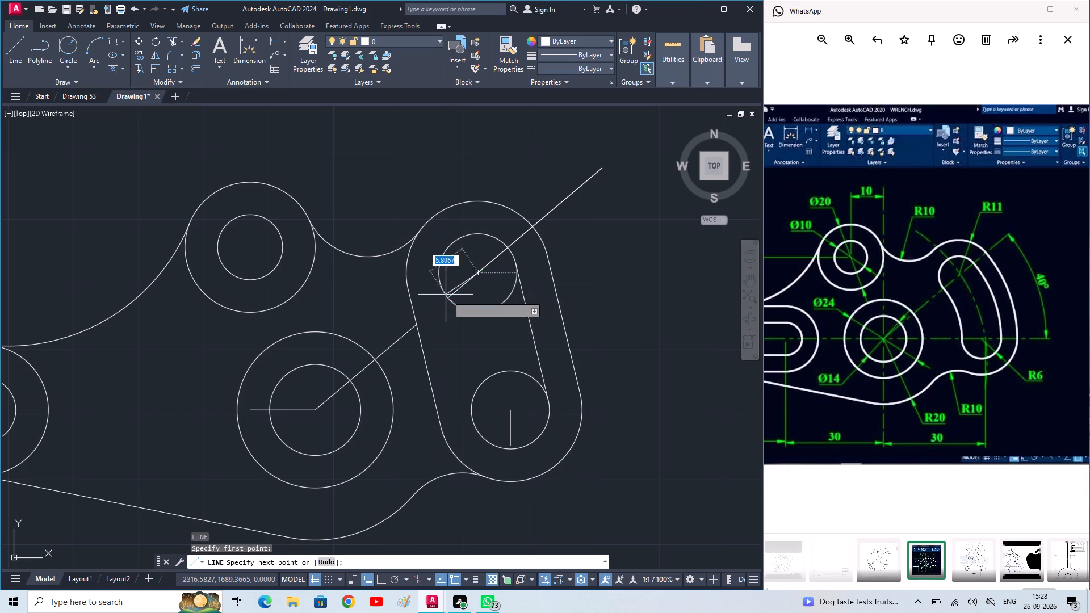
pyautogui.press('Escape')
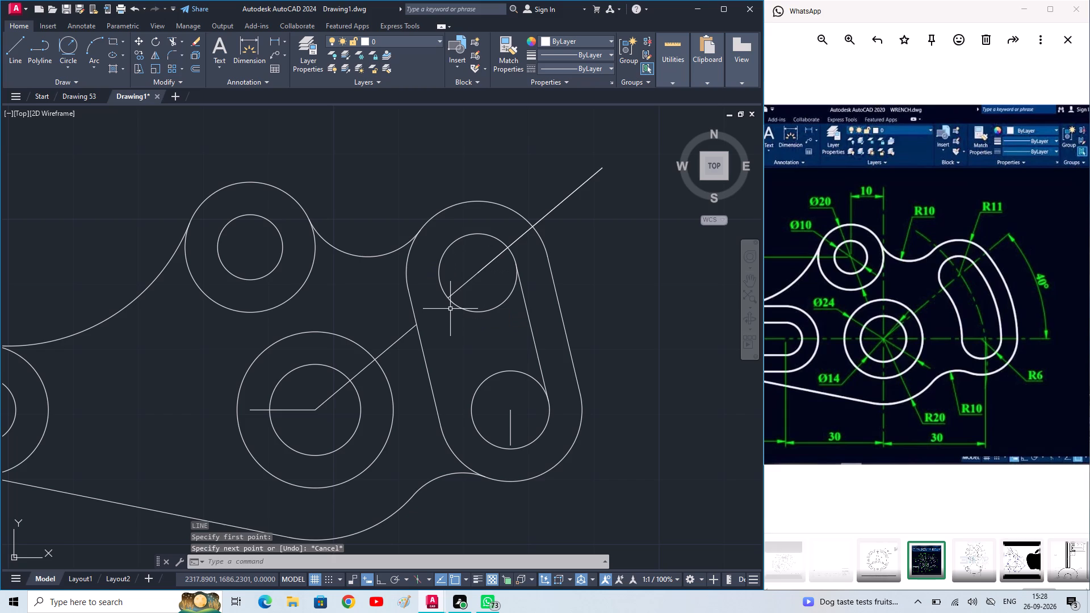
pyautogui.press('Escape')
# Draw the slot's inner side line, tangent to the upper and lower radius-6 circles on the side facing the central circles.
pyautogui.write('l')
pyautogui.press('space')
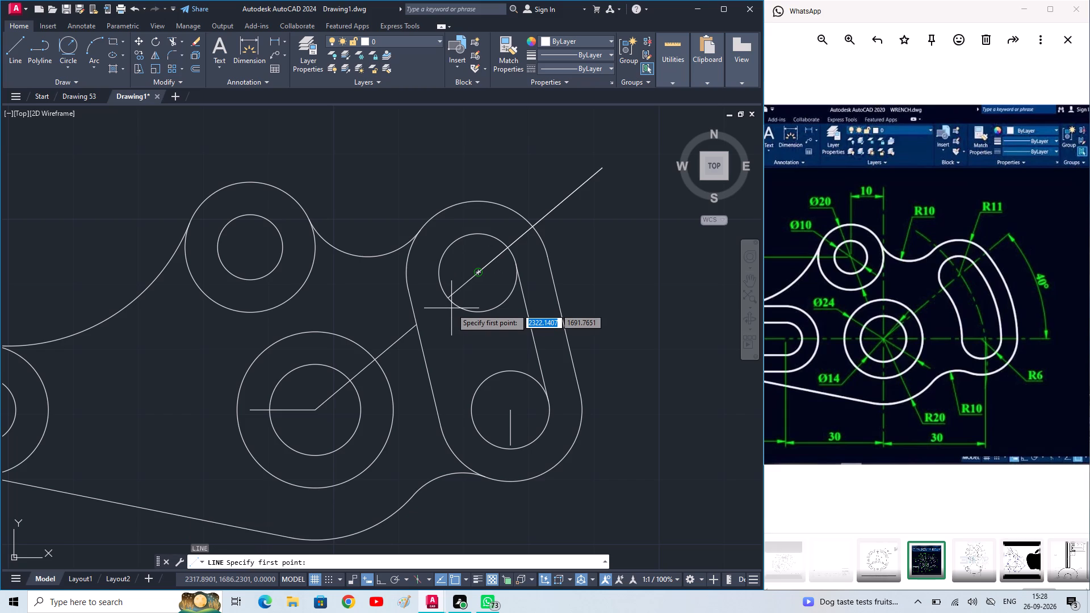
pyautogui.write('tan')
pyautogui.press('space')
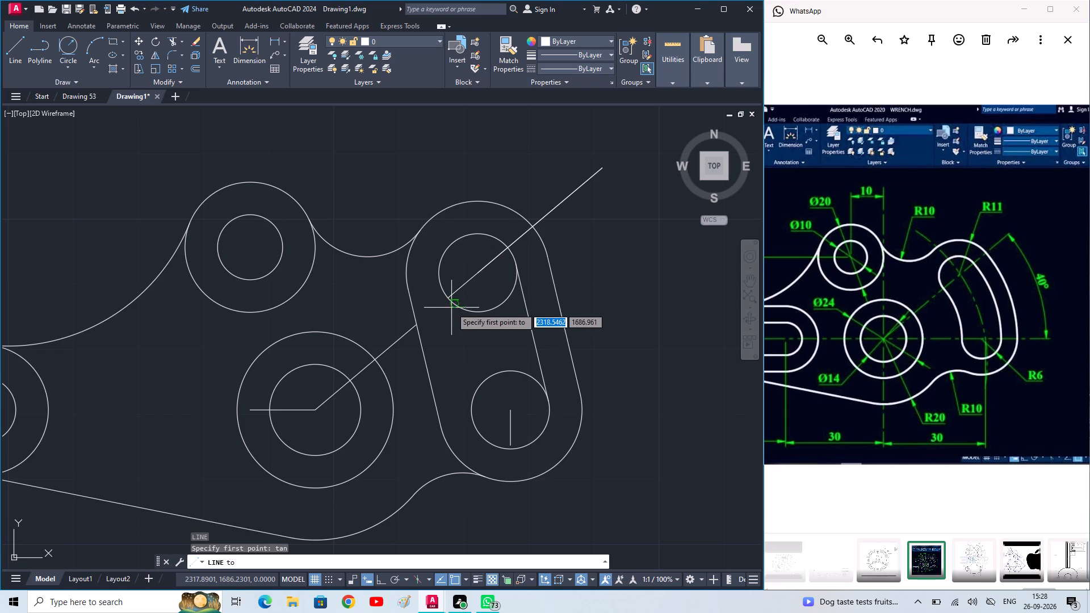
pyautogui.click(441, 290)
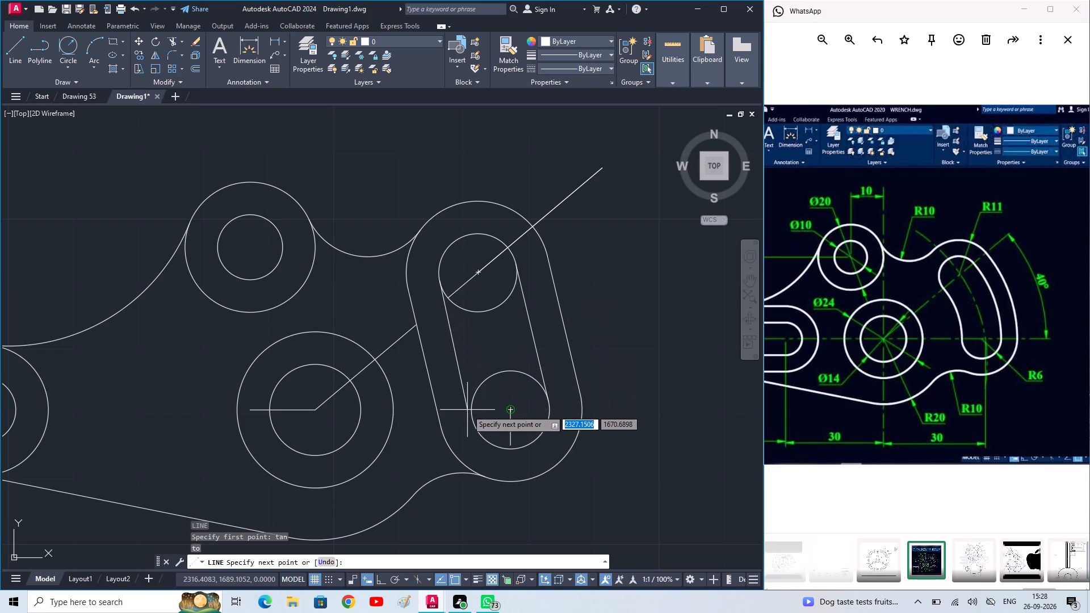
pyautogui.rightClick(467, 410)
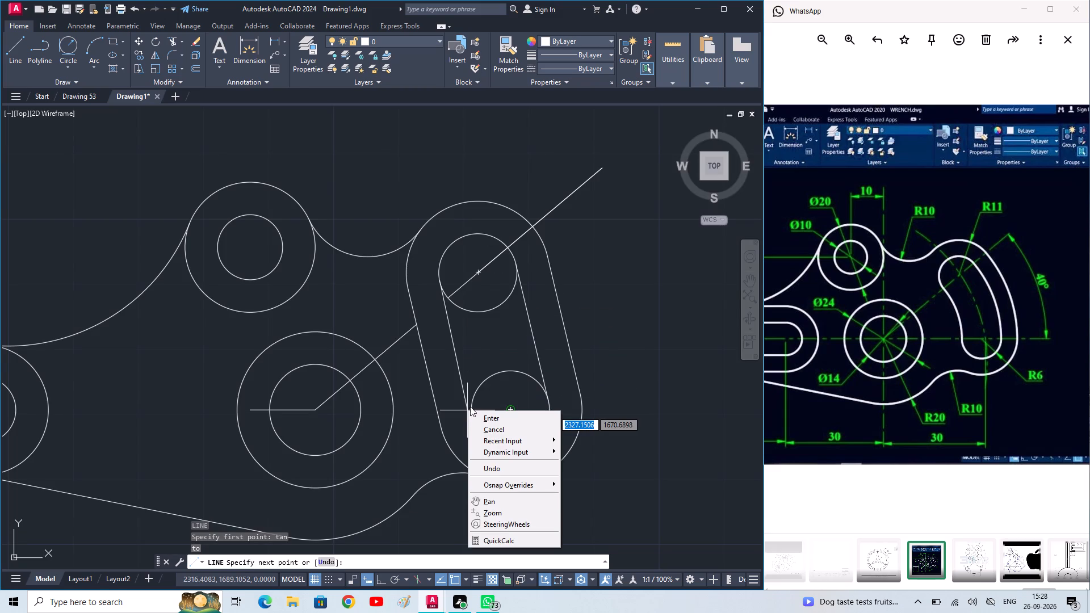
pyautogui.click(460, 354)
pyautogui.write('tan')
pyautogui.press('space')
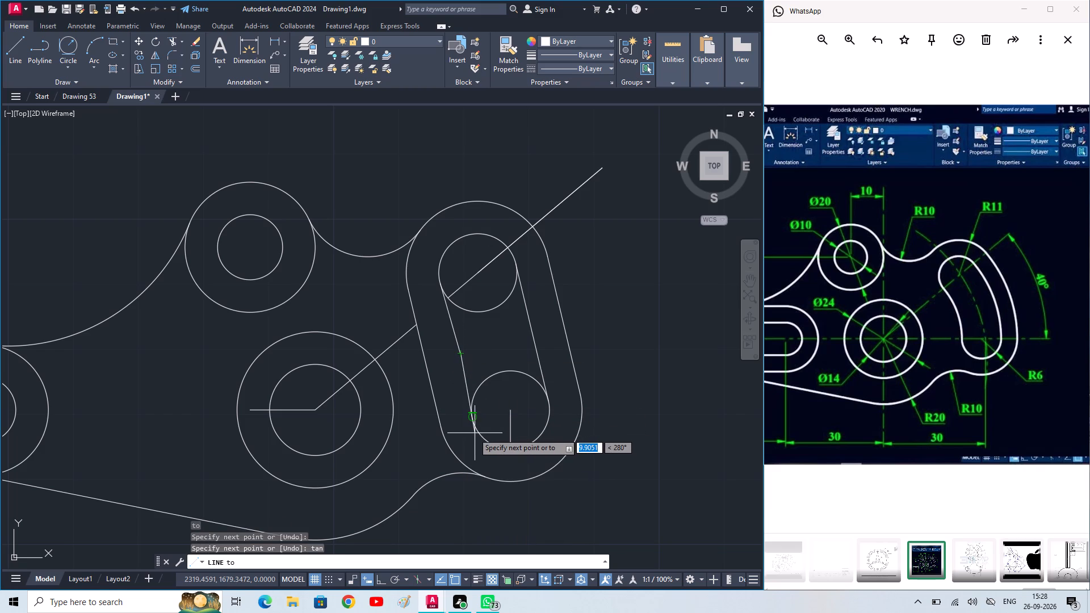
pyautogui.click(472, 421)
pyautogui.press('Escape')
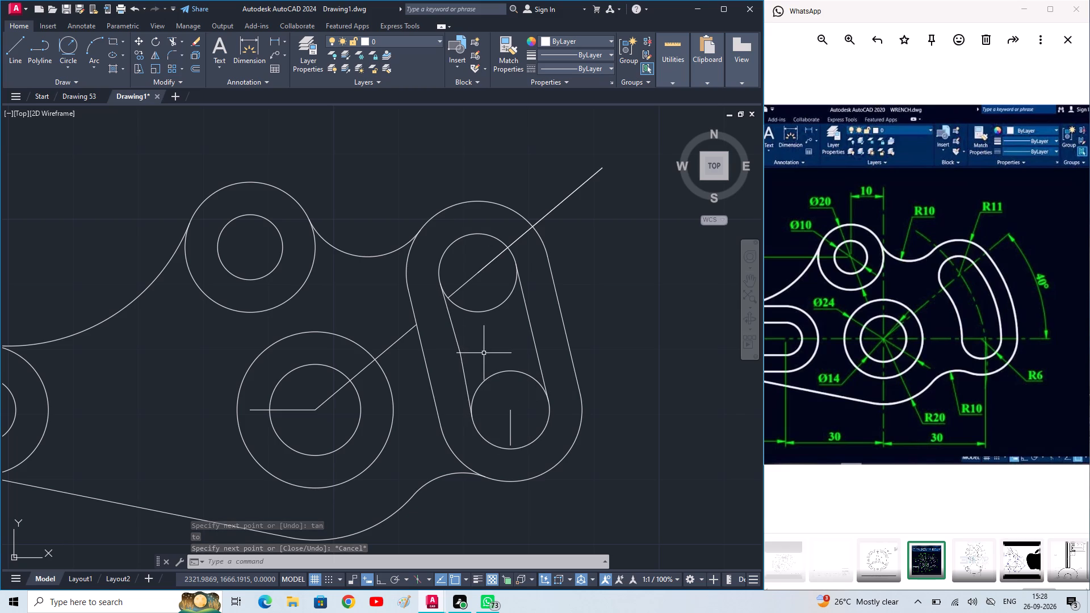
# Add diameter dimensions to the outer and inner circles of the plate's upper boss.
pyautogui.scroll(-1, 484, 354)
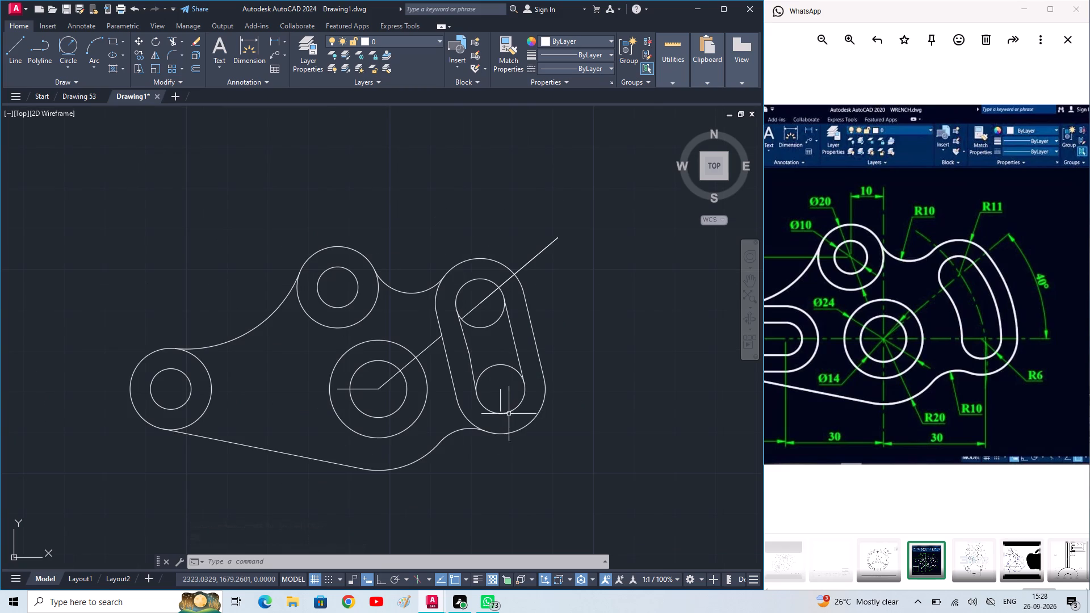
pyautogui.moveTo(431, 409); pyautogui.dragTo(463, 392, button='middle')
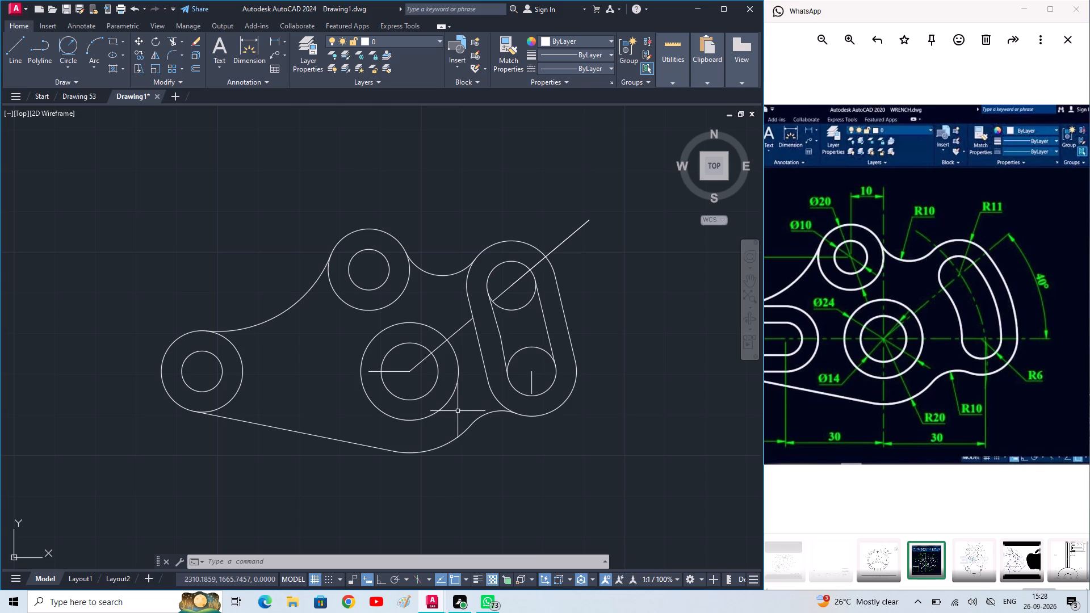
pyautogui.write('dd')
pyautogui.write('i')
pyautogui.press('space')
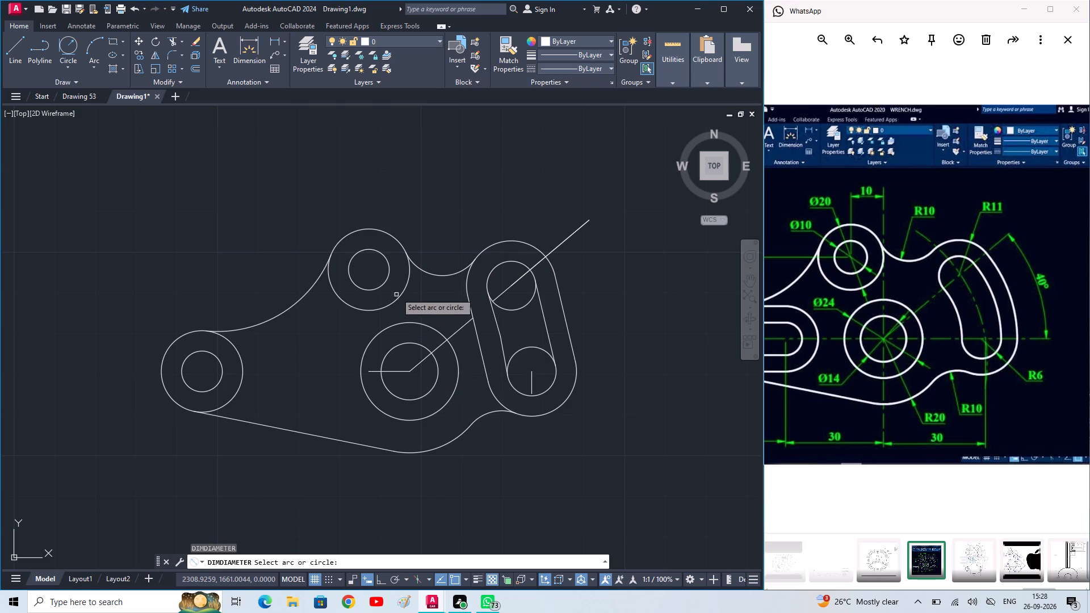
pyautogui.click(405, 287)
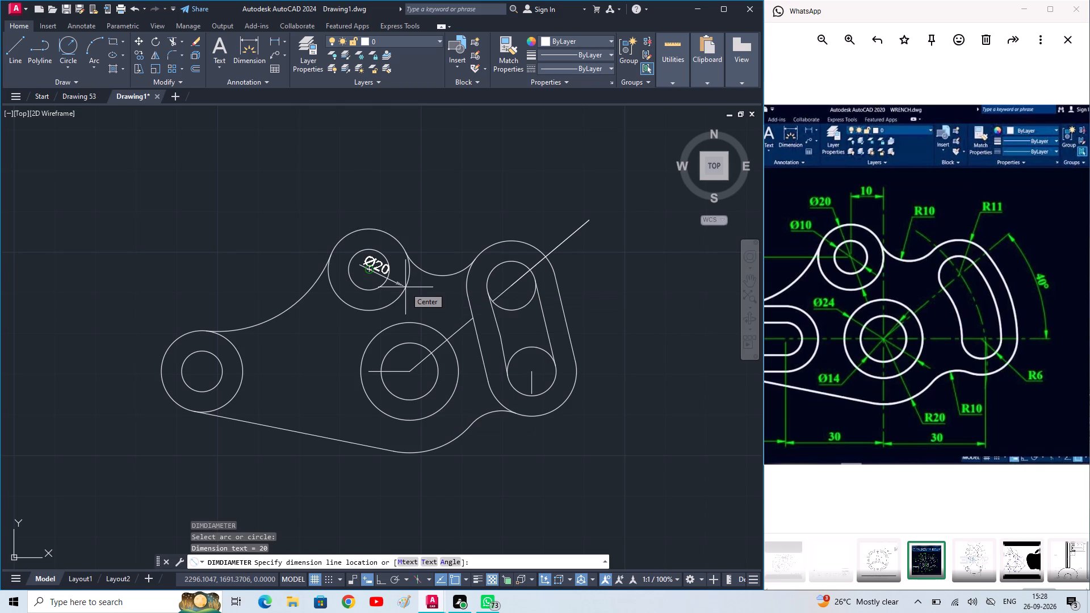
pyautogui.click(405, 287)
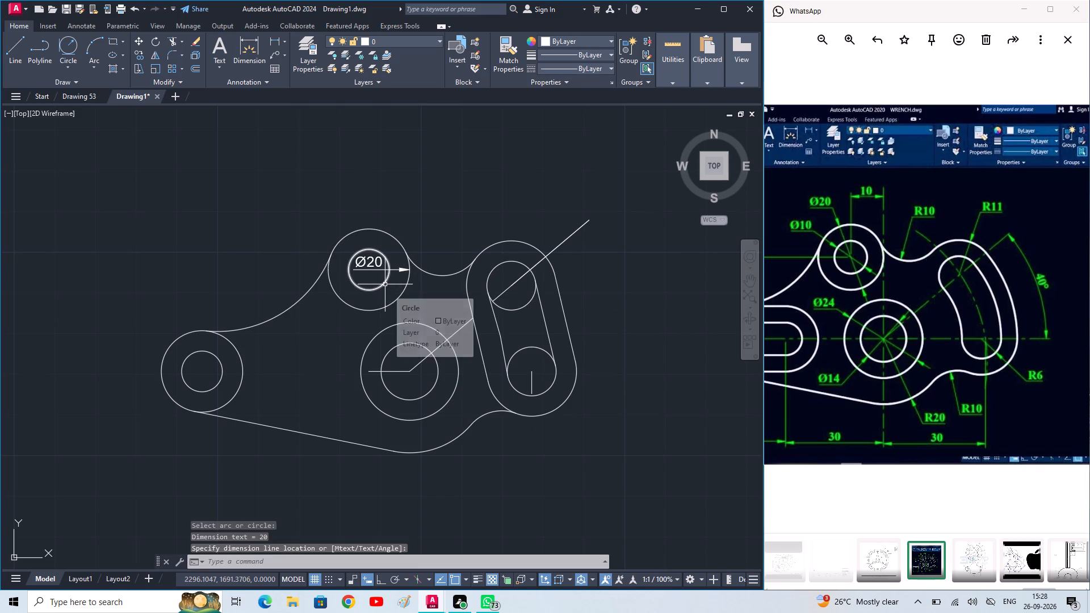
pyautogui.press('space')
pyautogui.click(384, 284)
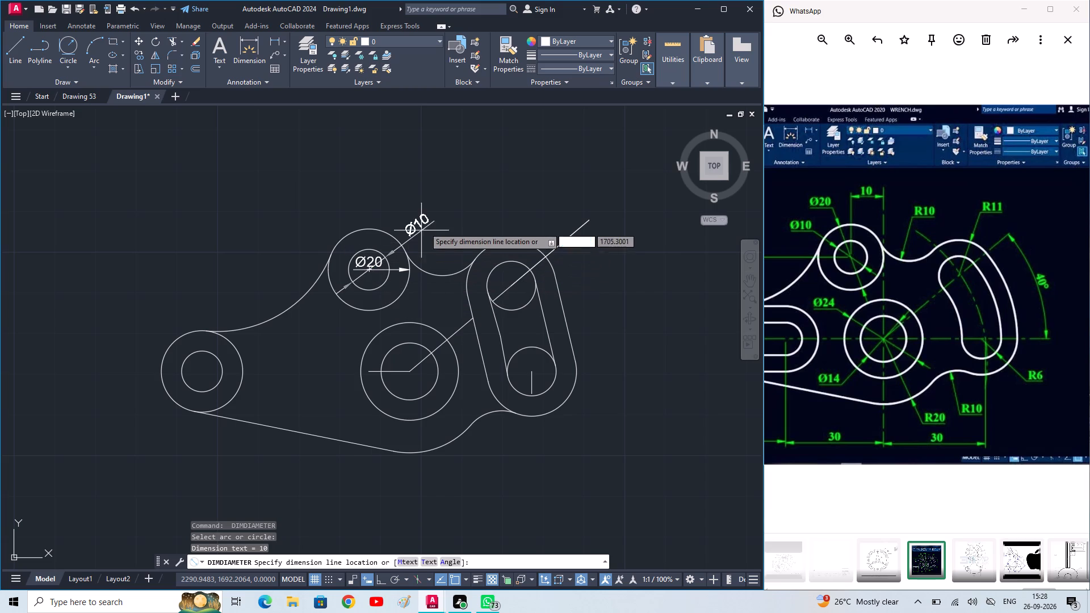
pyautogui.click(425, 226)
# Add a diameter dimension to the concave tangent arc between the upper boss and the slot arm.
pyautogui.press('space')
pyautogui.click(454, 273)
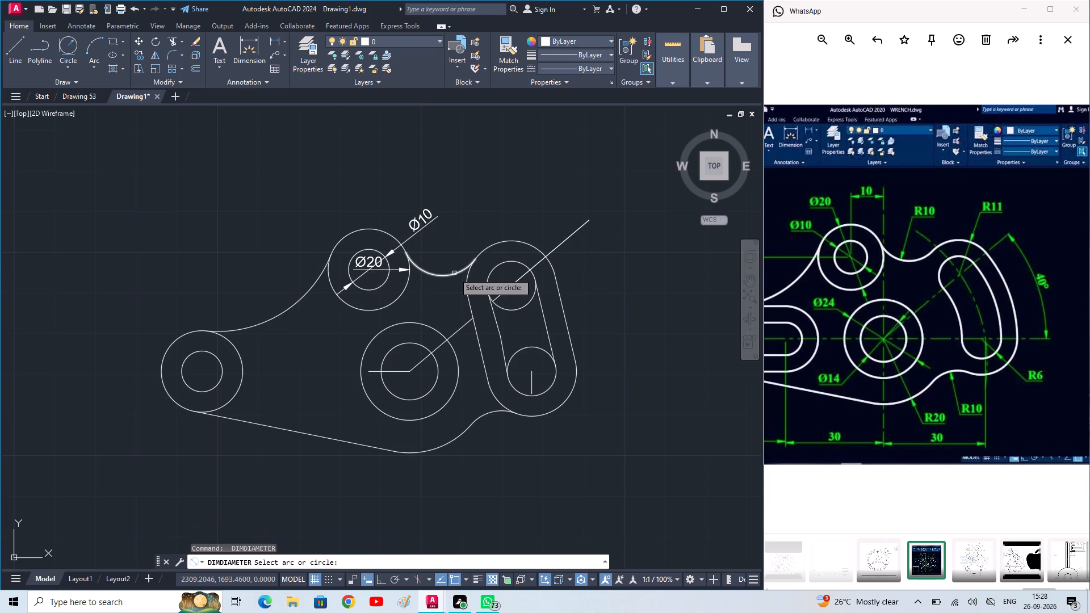
pyautogui.click(445, 270)
pyautogui.press('space')
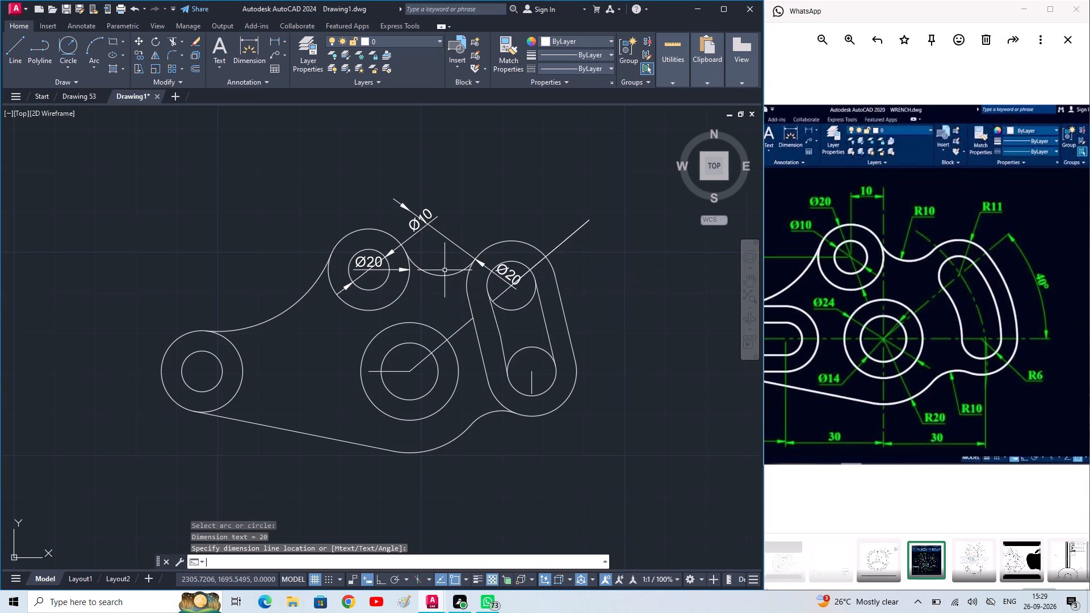
pyautogui.press('space')
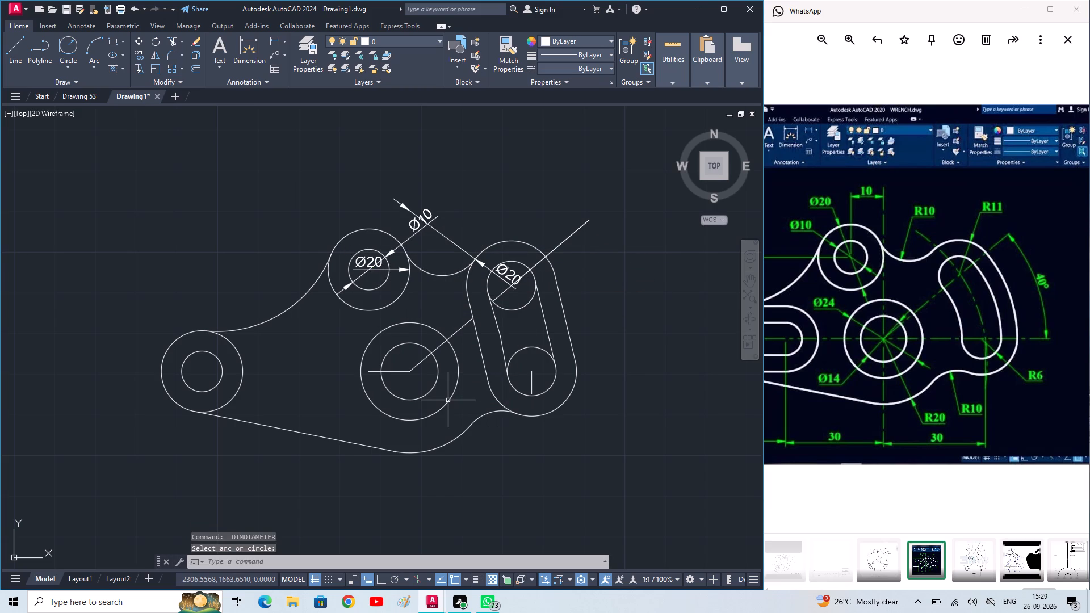
# Add diameter dimensions to the outer and inner central circles, placing both texts below the plate outline.
pyautogui.press('space')
pyautogui.click(448, 400)
pyautogui.click(448, 404)
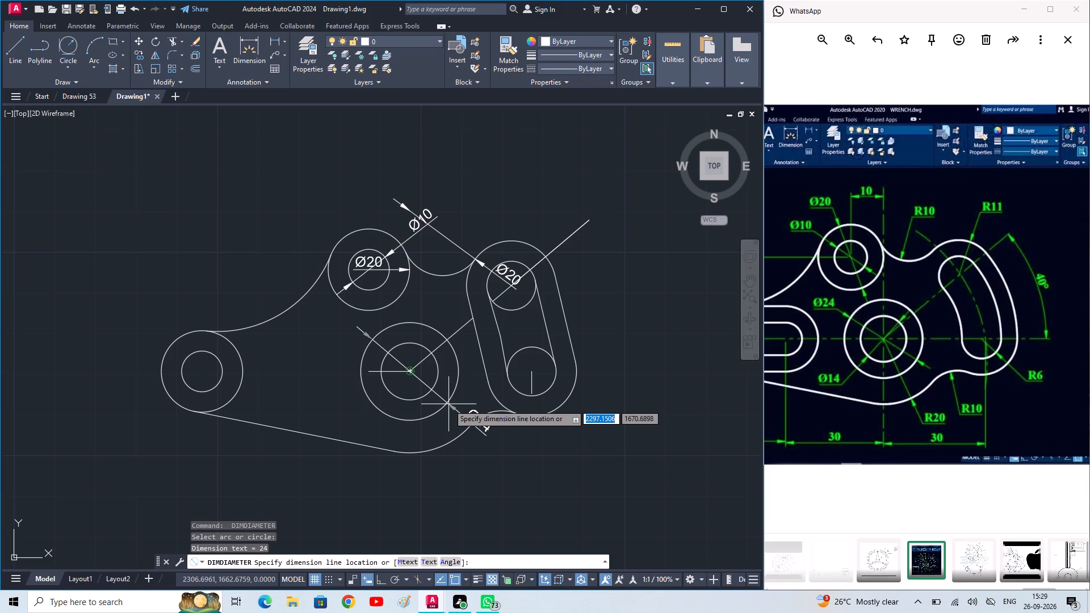
pyautogui.click(487, 468)
pyautogui.press('space')
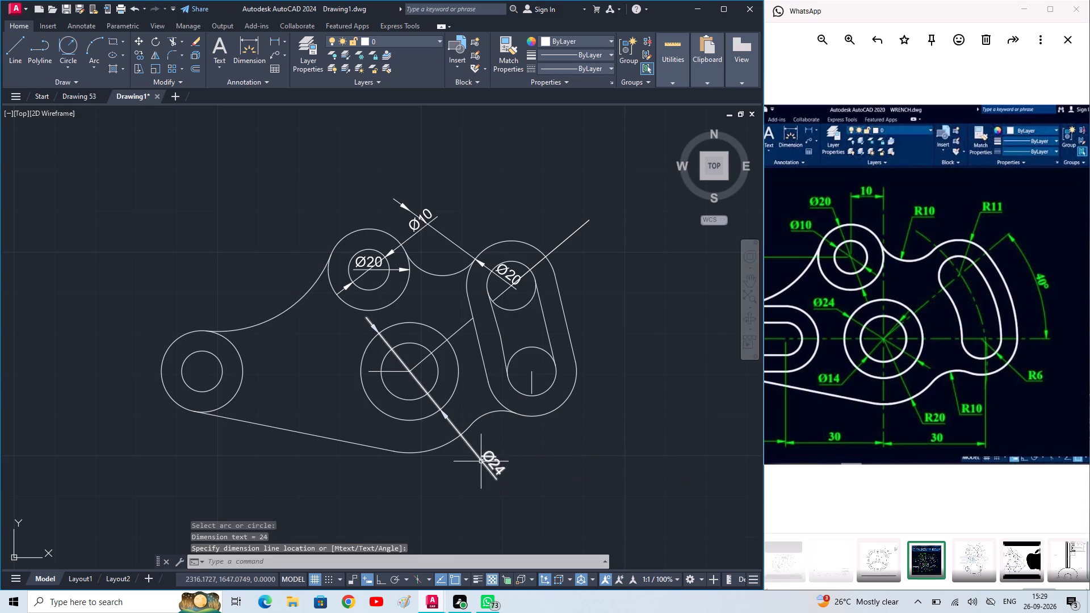
pyautogui.click(411, 399)
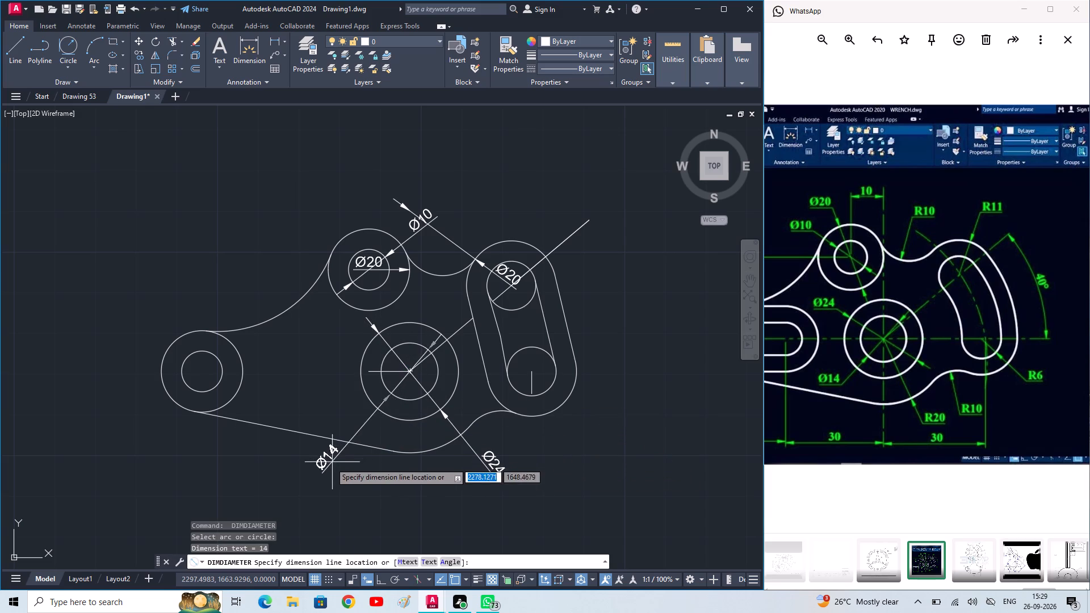
pyautogui.click(318, 471)
# Add diameter dimensions to the outer and inner circles at the plate's left end, placing the texts outside the outline.
pyautogui.press('space')
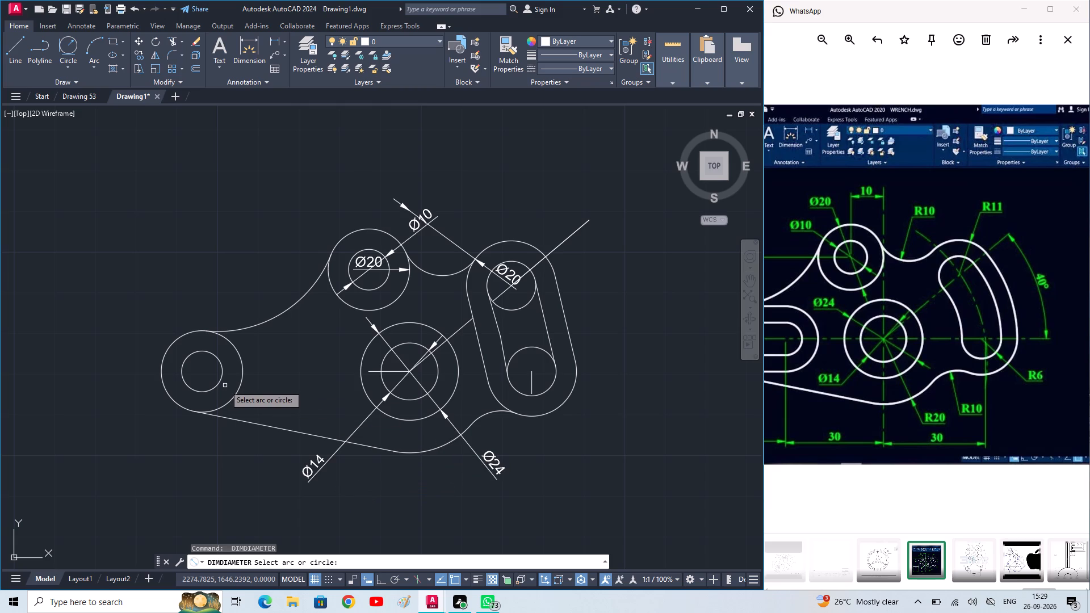
pyautogui.click(241, 358)
pyautogui.click(220, 283)
pyautogui.press('space')
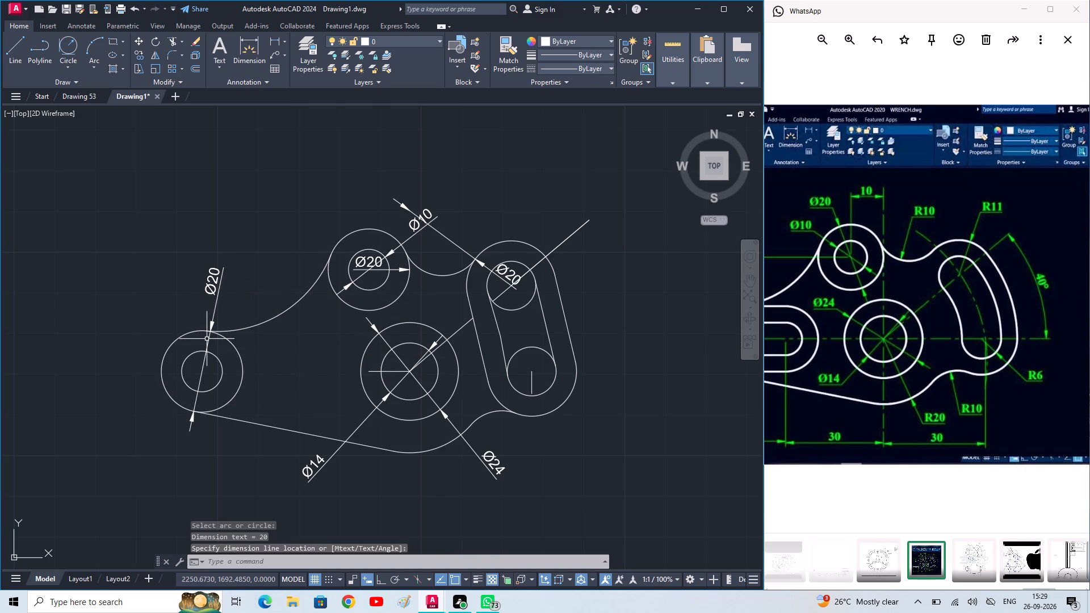
pyautogui.click(183, 376)
pyautogui.click(125, 379)
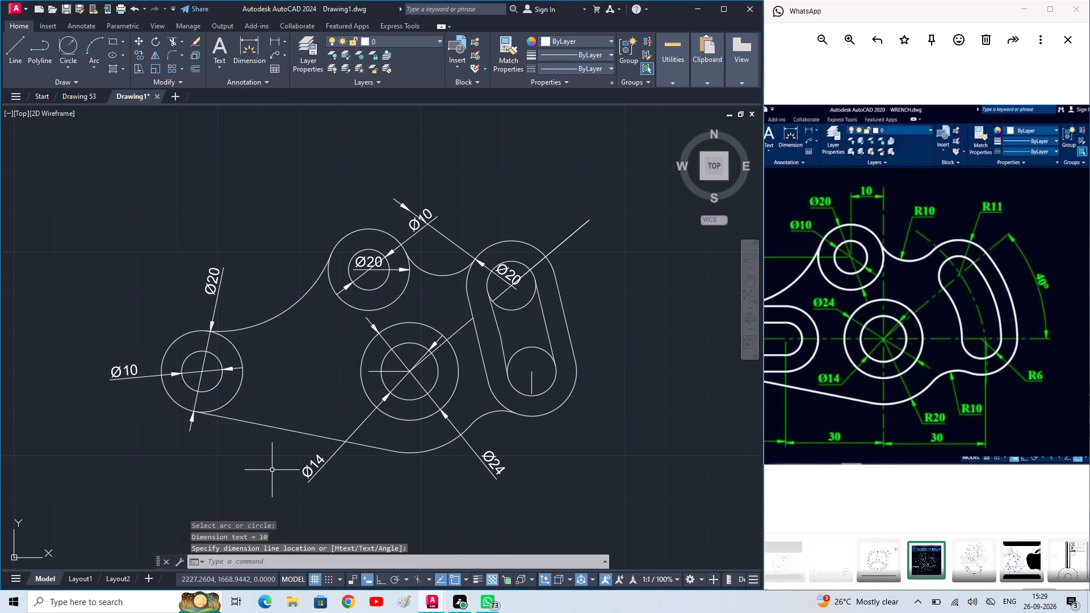
# Add a radius dimension to the slot's lower end circle, placing the text outside the arm's outer edge.
pyautogui.moveTo(358, 472); pyautogui.dragTo(343, 437, button='middle')
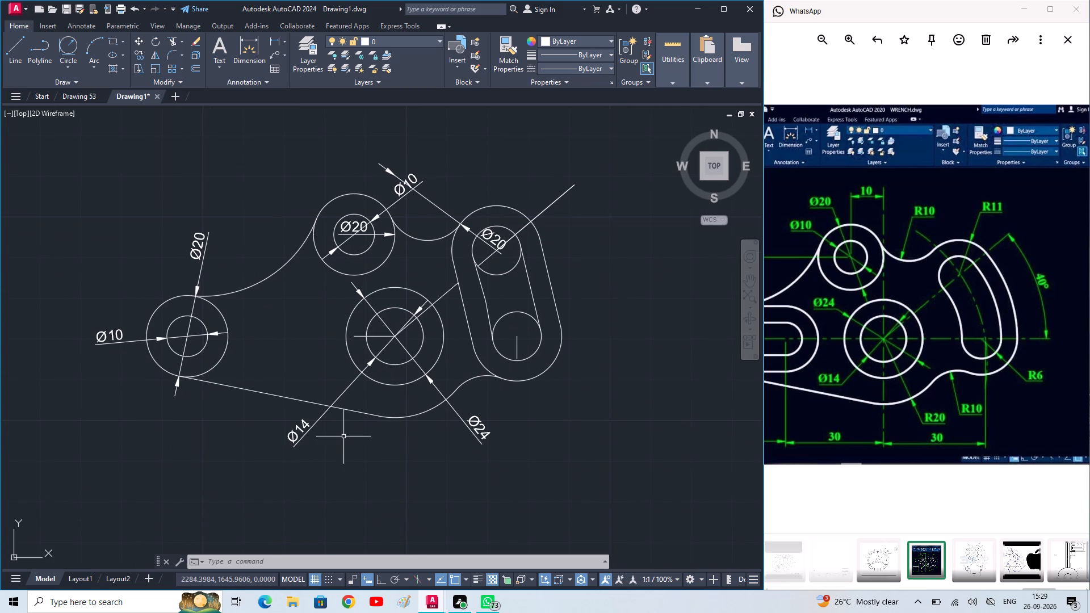
pyautogui.press('Escape')
pyautogui.press('Escape')
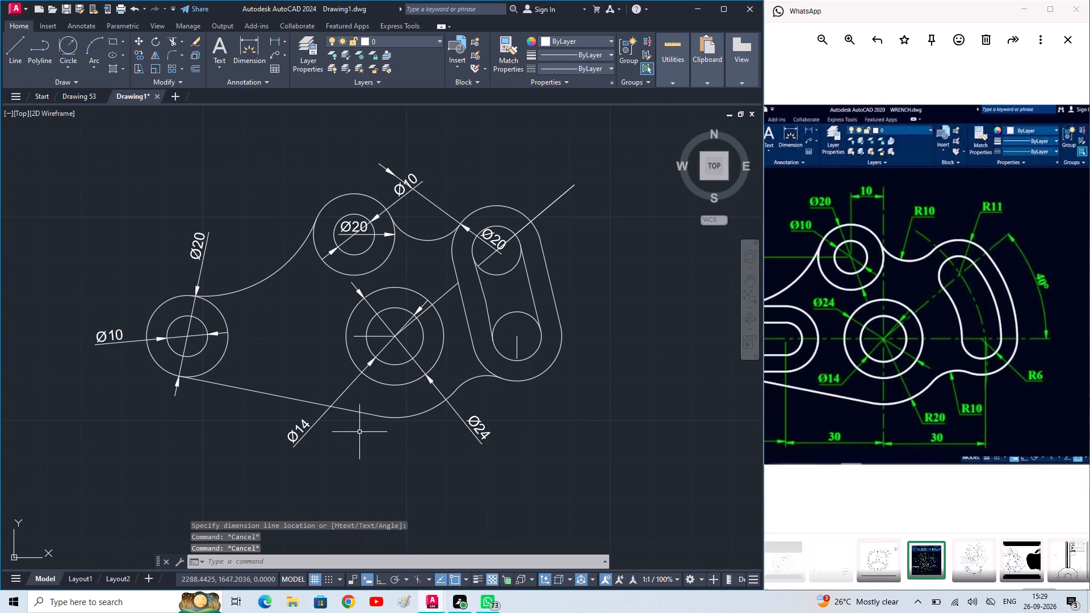
pyautogui.write('dra')
pyautogui.press('space')
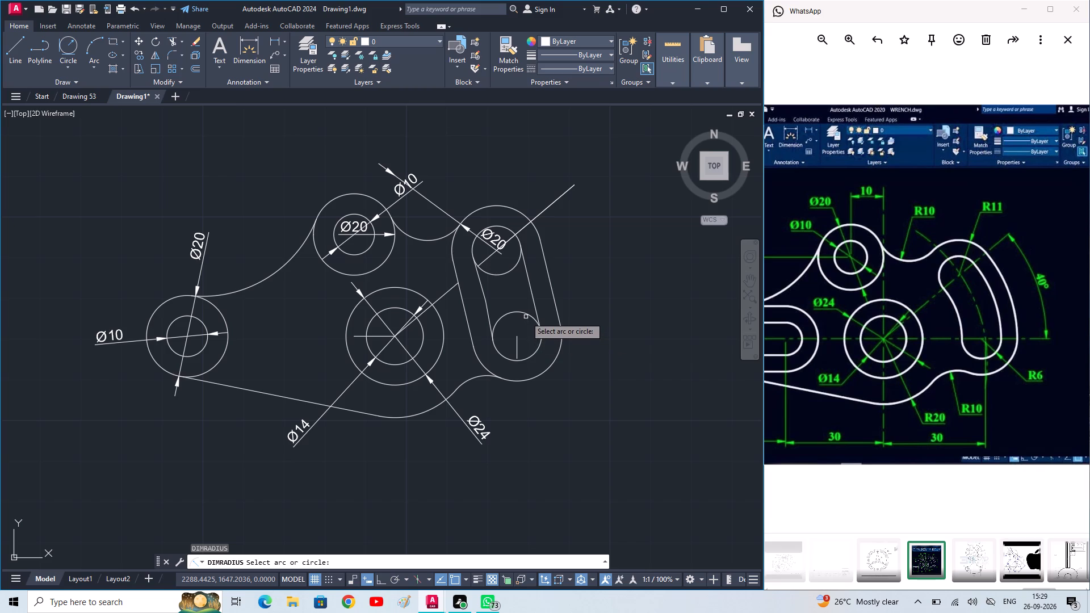
pyautogui.click(526, 314)
pyautogui.click(575, 323)
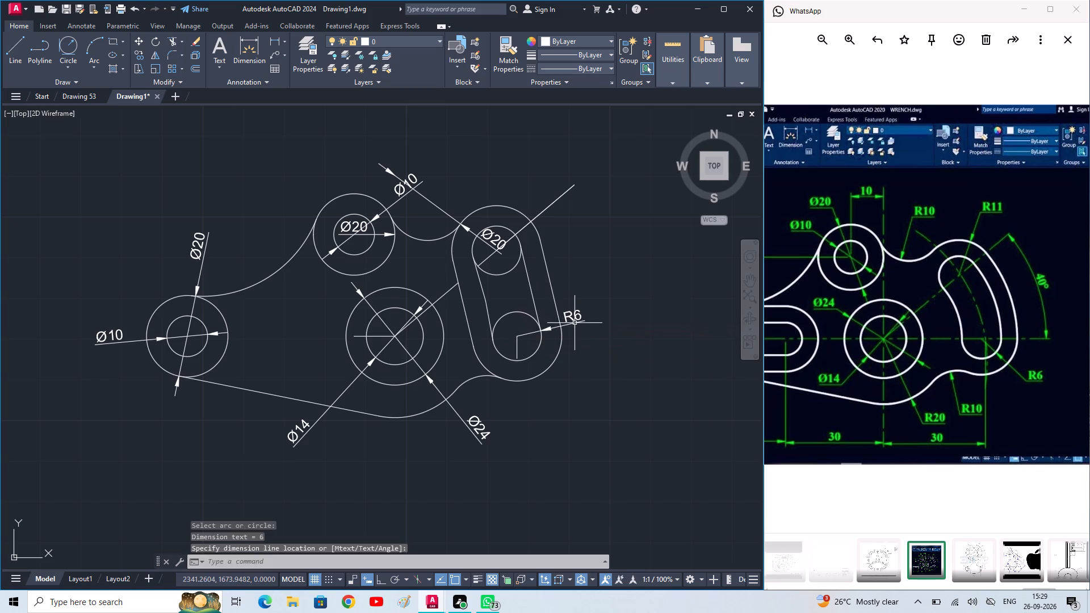
# Add a radius dimension to the outer arc around the slot arm's lower end, placing the text outside the outline.
pyautogui.press('space')
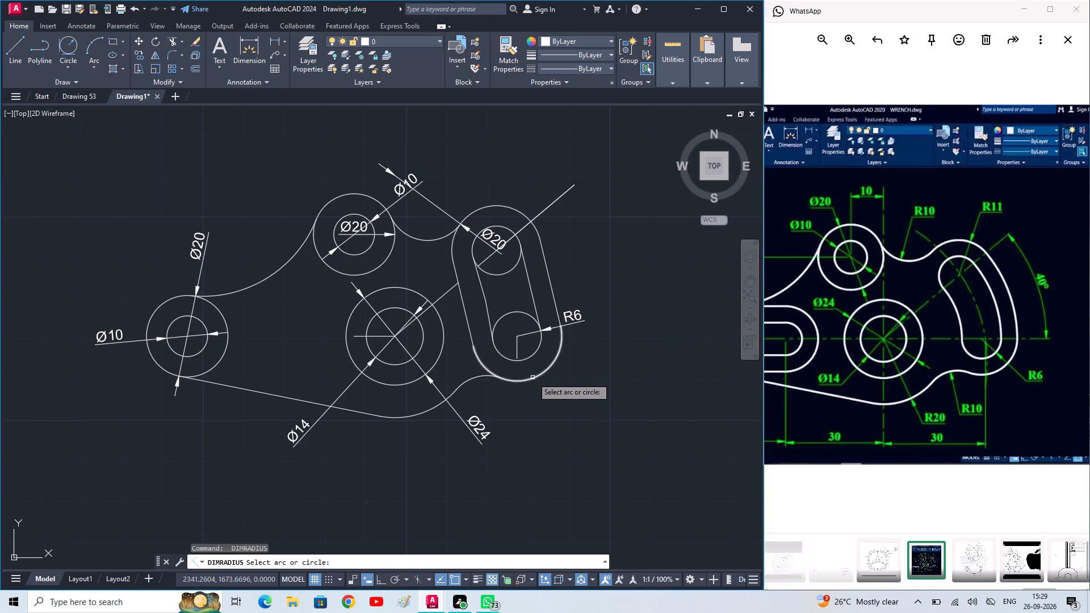
pyautogui.click(533, 377)
pyautogui.click(566, 391)
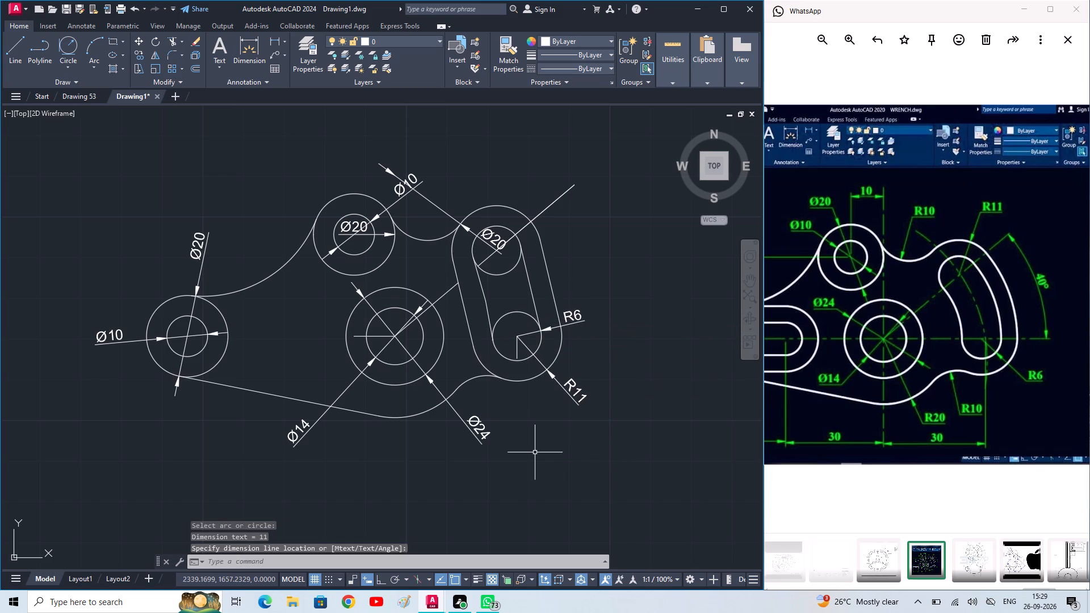
# Add a radius dimension to the concave arc between the upper boss and the slot arm, placing the text above the arc.
pyautogui.click(420, 239)
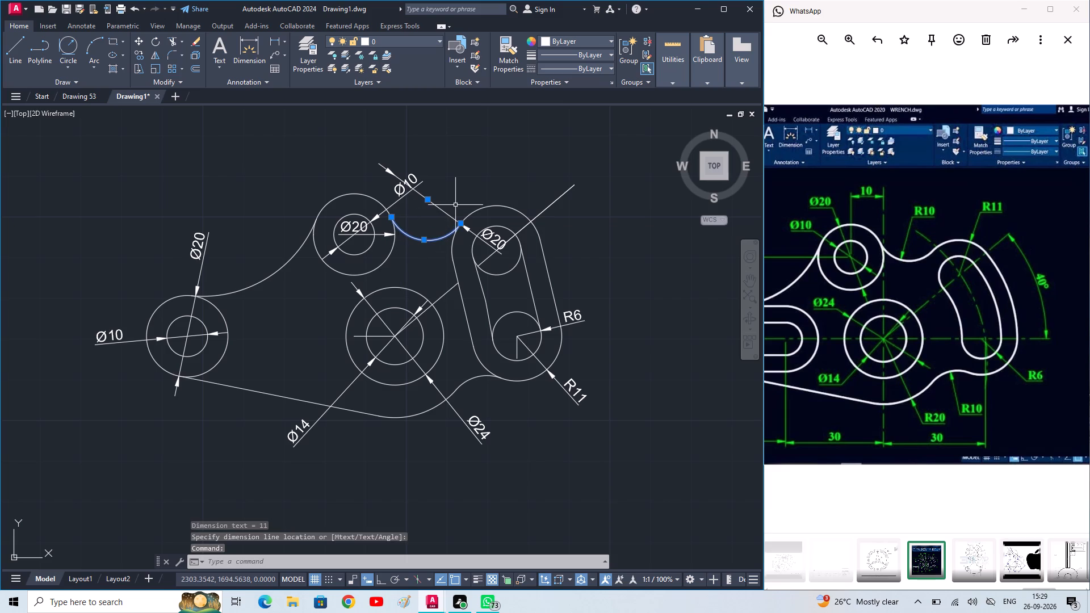
pyautogui.press('space')
pyautogui.click(431, 241)
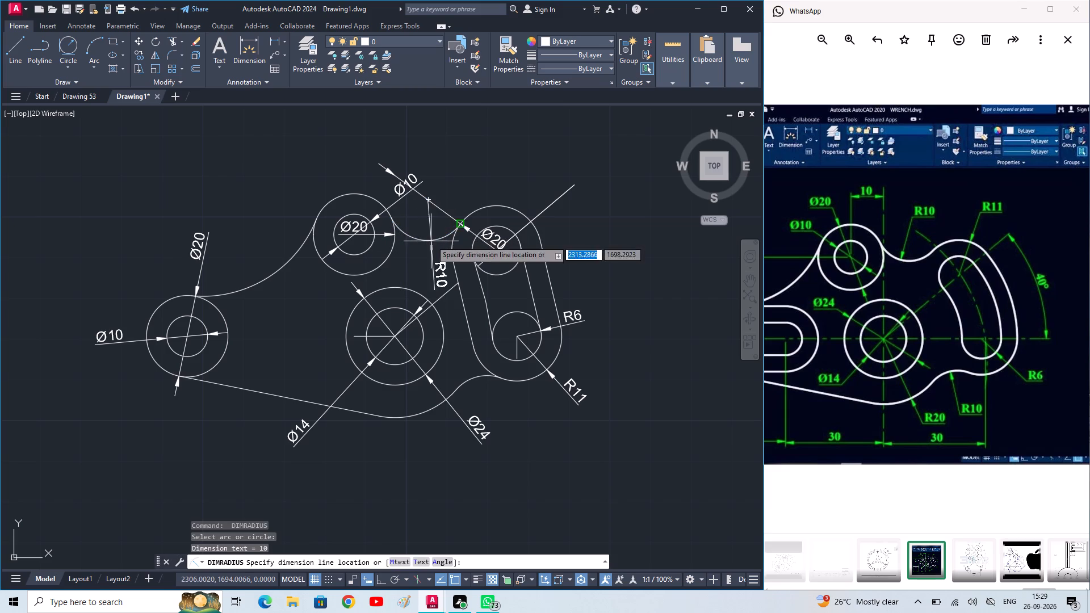
pyautogui.click(429, 232)
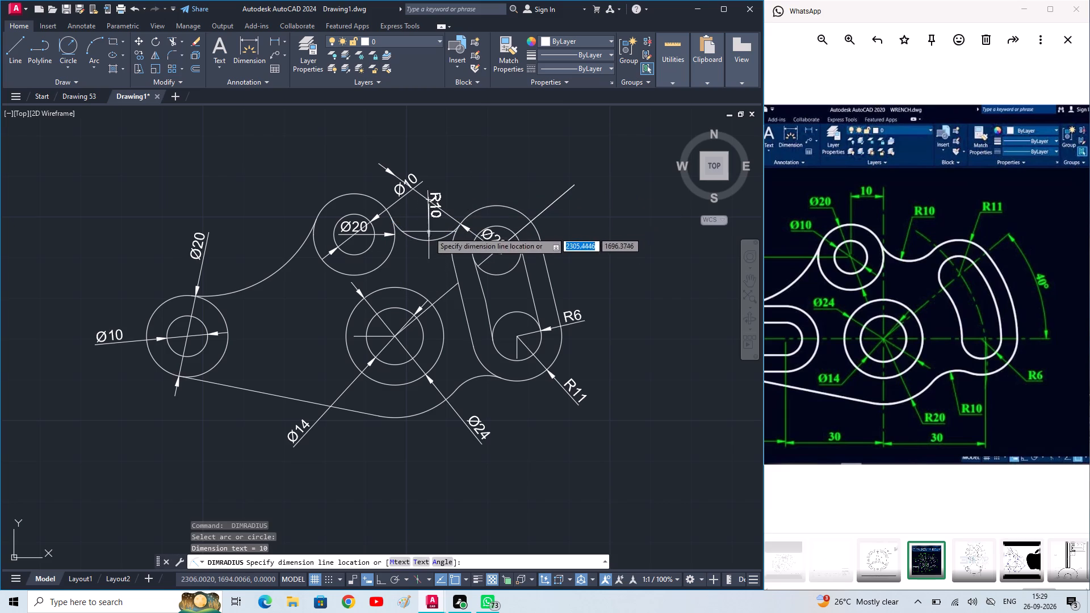
# Add a radius dimension to the lower concave arc joining the slot arm to the plate's bottom arc, with the text below the outline.
pyautogui.press('space')
pyautogui.click(471, 379)
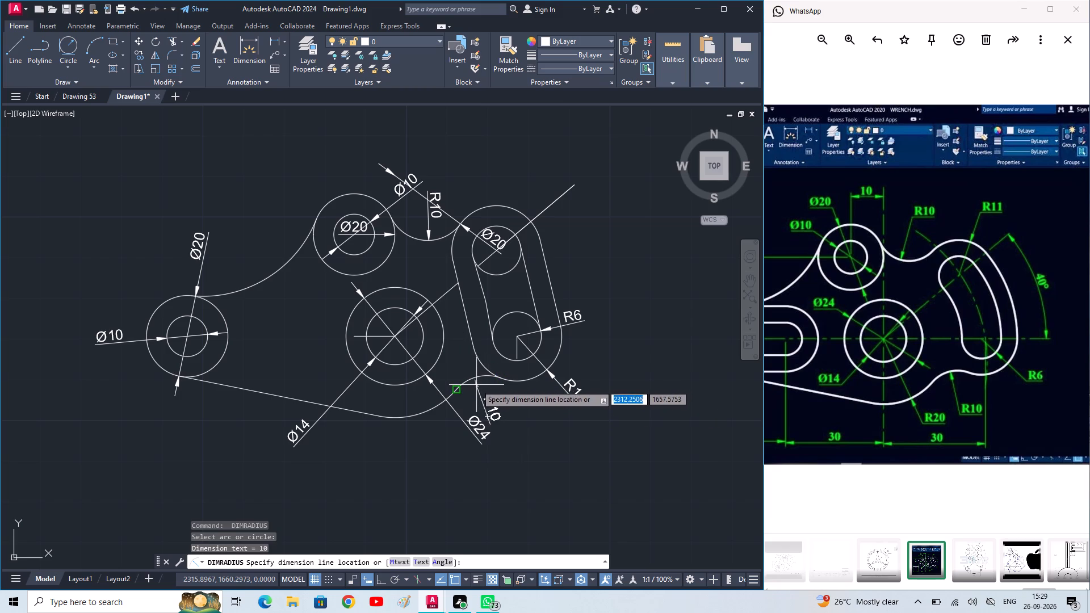
pyautogui.click(474, 387)
# Add a radius dimension to the large concave arc between the left-end boss and the upper boss, placing the text outside the outline.
pyautogui.press('space')
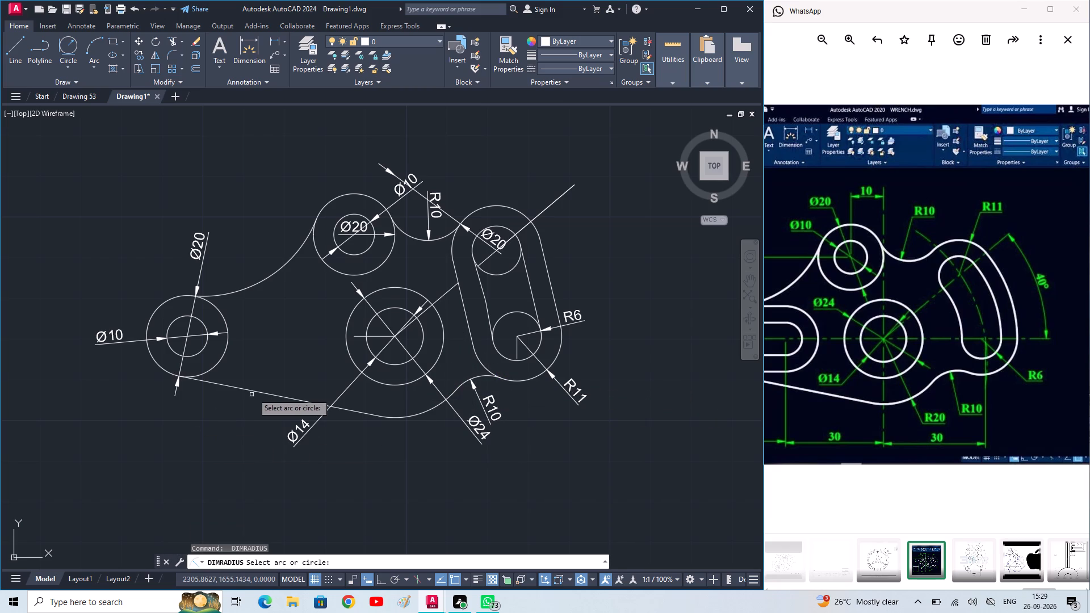
pyautogui.click(271, 272)
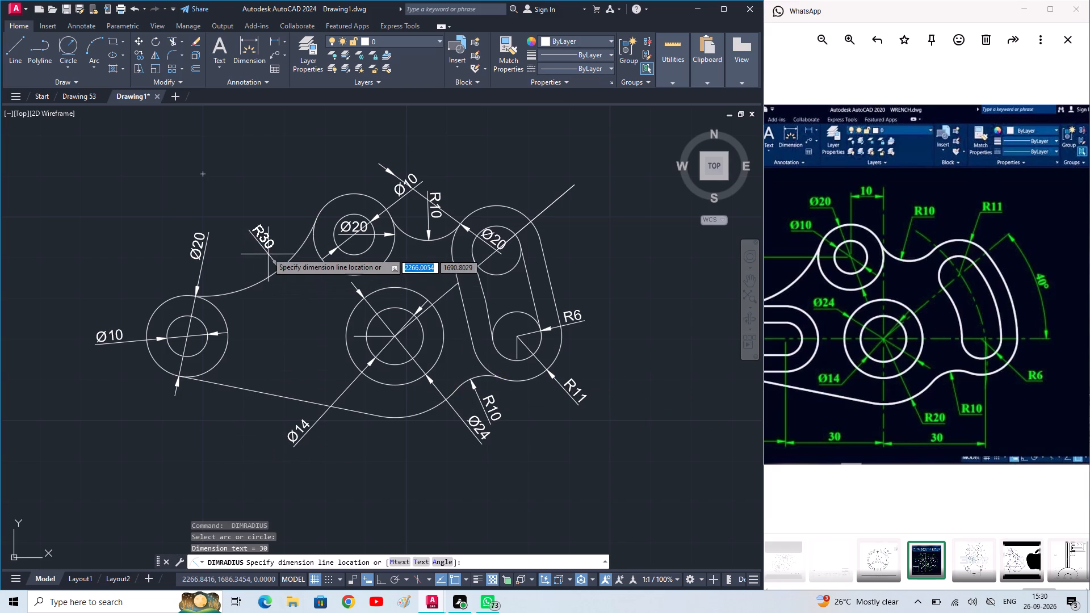
pyautogui.click(267, 253)
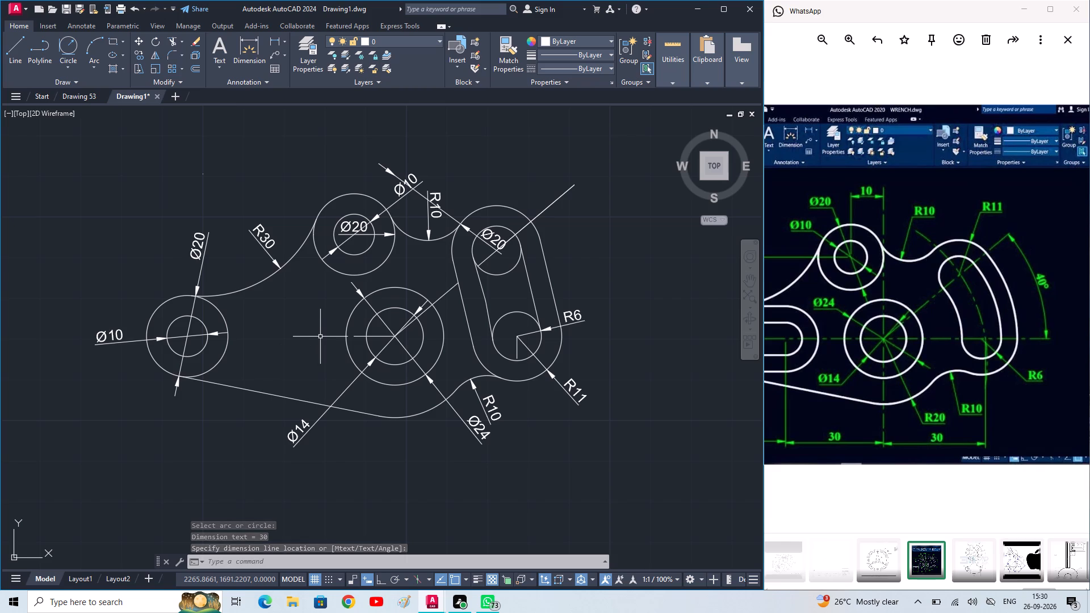
pyautogui.press('Escape')
pyautogui.press('Escape')
pyautogui.press('Escape')
# Add an aligned dimension from the left-end circles' centre to the central circles' centre, placing it below the plate.
pyautogui.write('dal')
pyautogui.press('space')
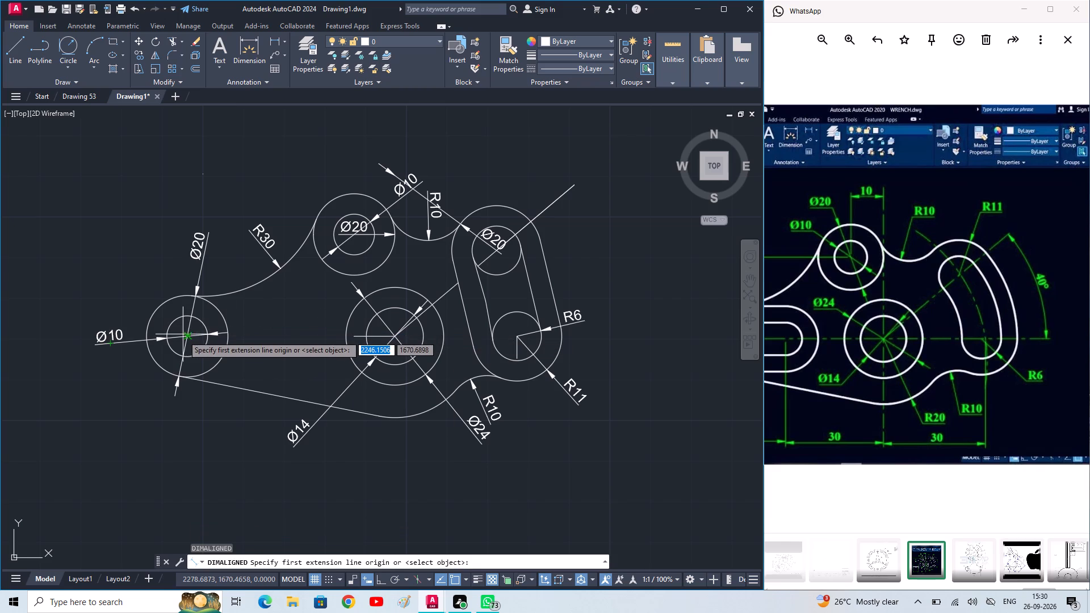
pyautogui.click(189, 337)
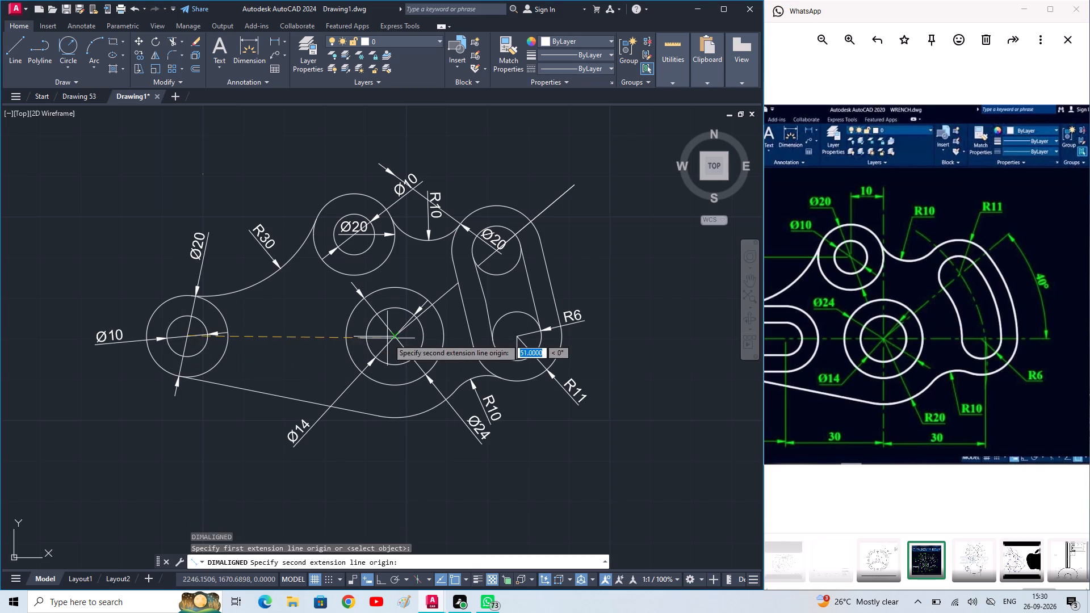
pyautogui.click(394, 338)
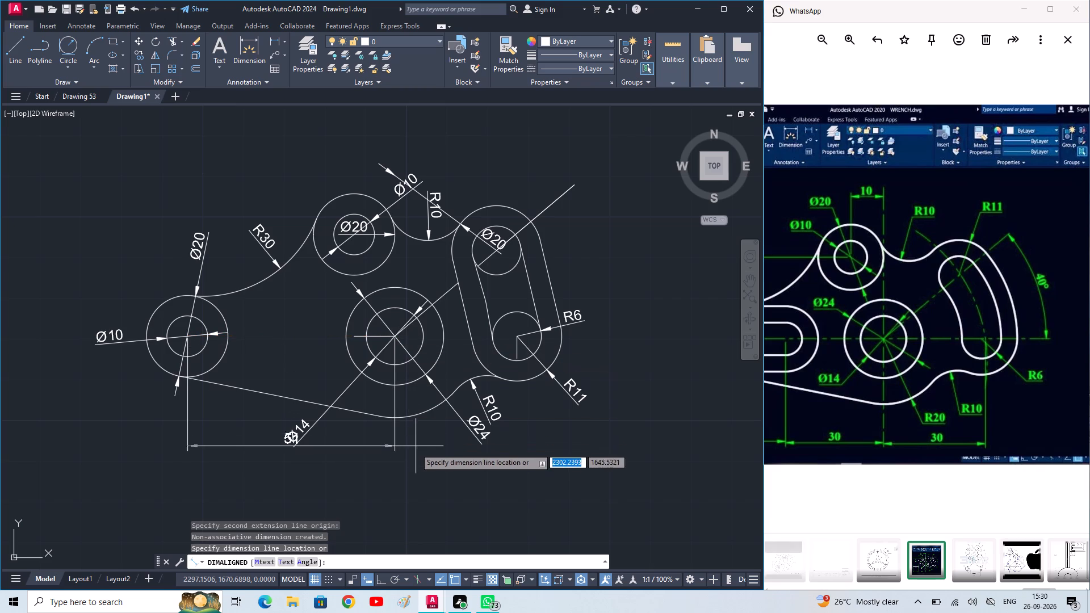
pyautogui.click(408, 472)
# Add an aligned dimension from the central circles' centre to the slot's lower end centre, in line with the existing dimension below the plate.
pyautogui.moveTo(408, 472); pyautogui.dragTo(368, 461, button='middle')
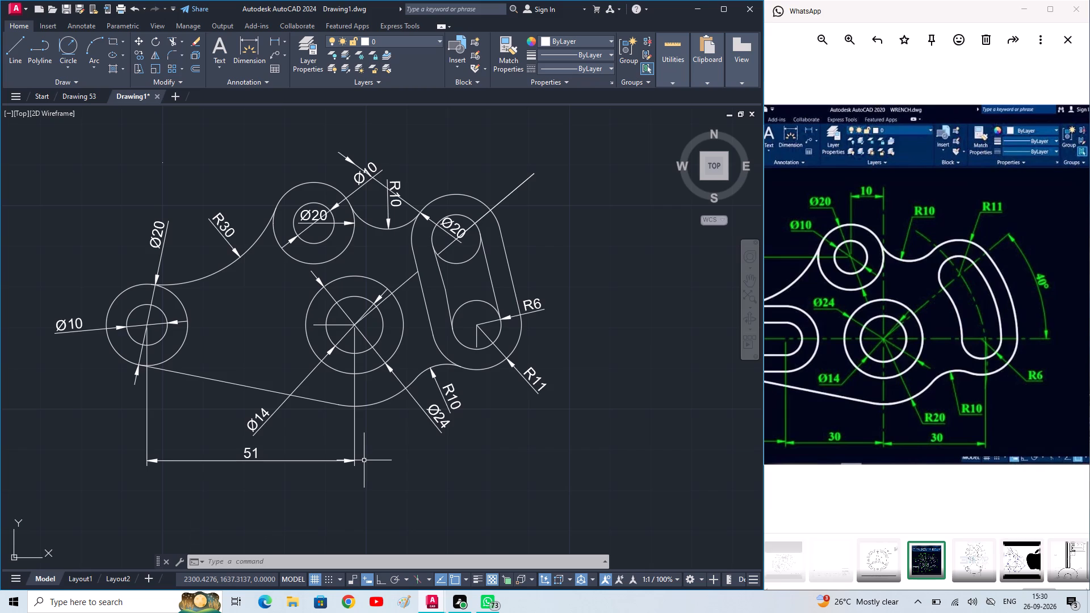
pyautogui.press('space')
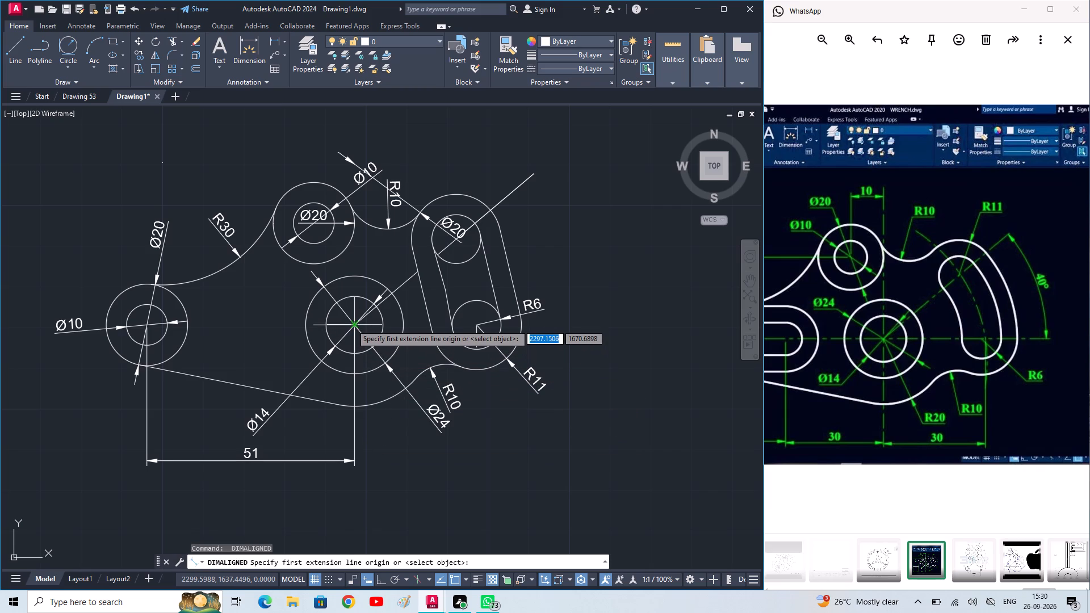
pyautogui.click(351, 324)
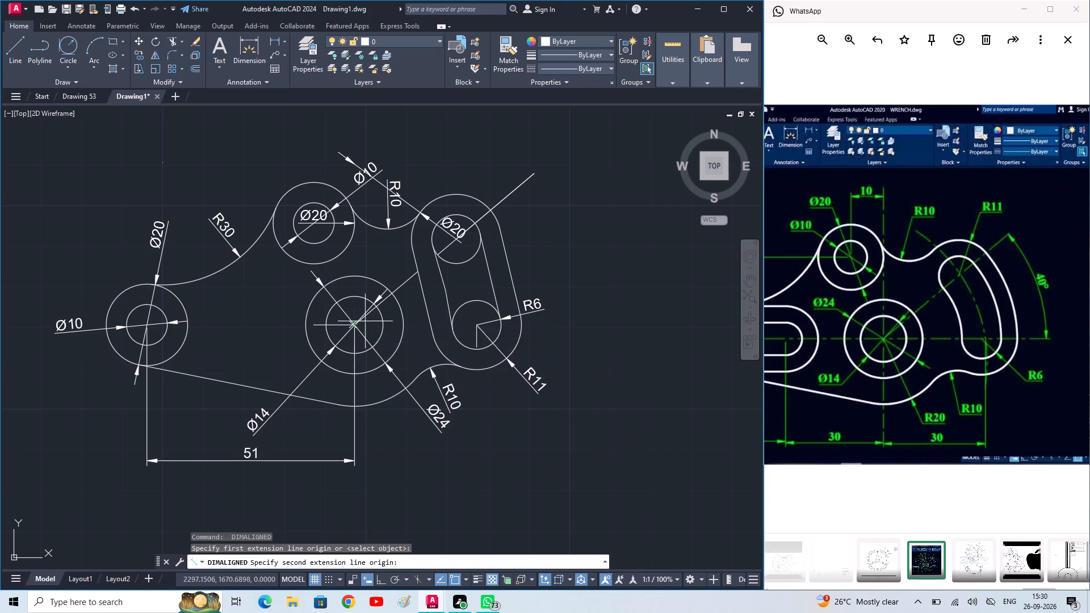
pyautogui.click(478, 321)
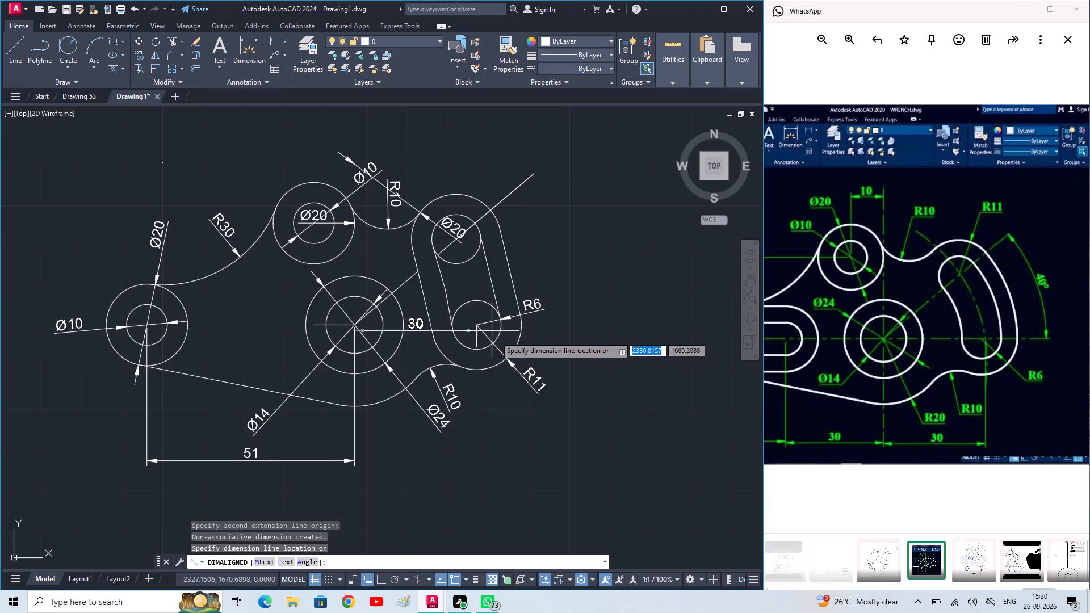
pyautogui.click(535, 460)
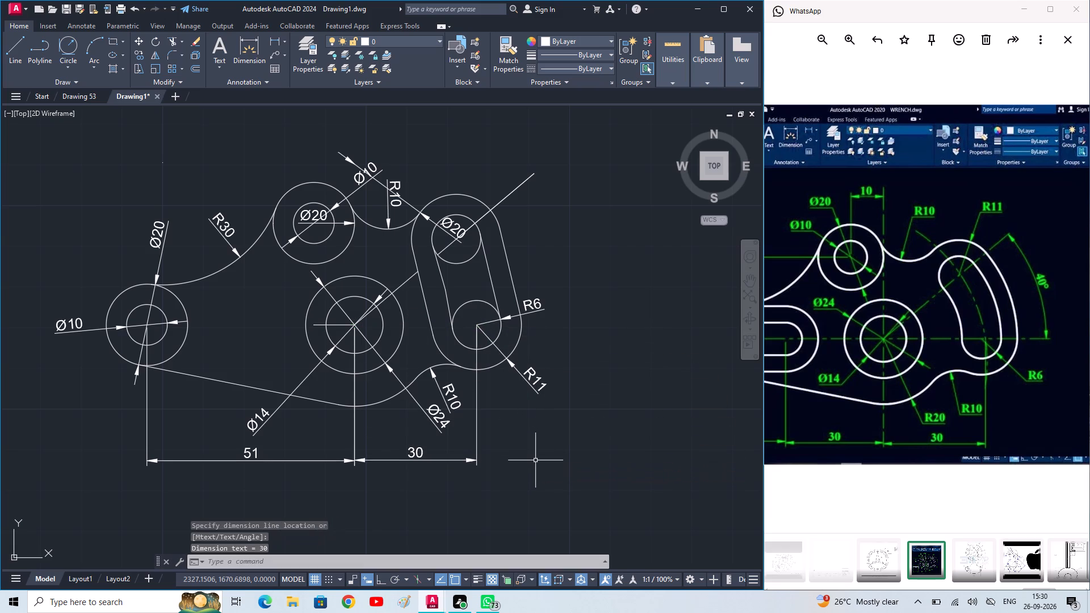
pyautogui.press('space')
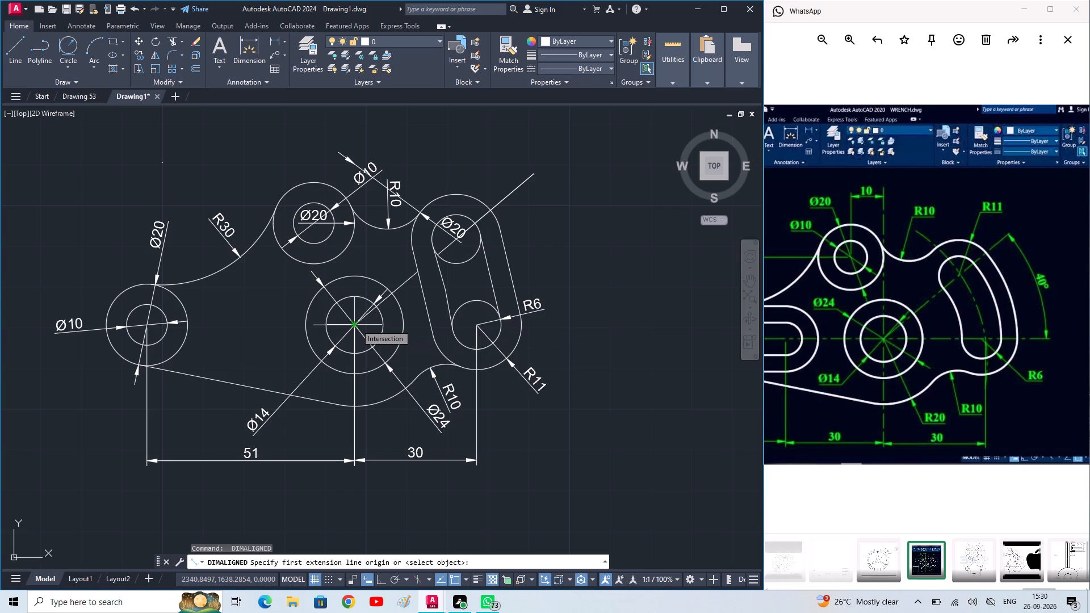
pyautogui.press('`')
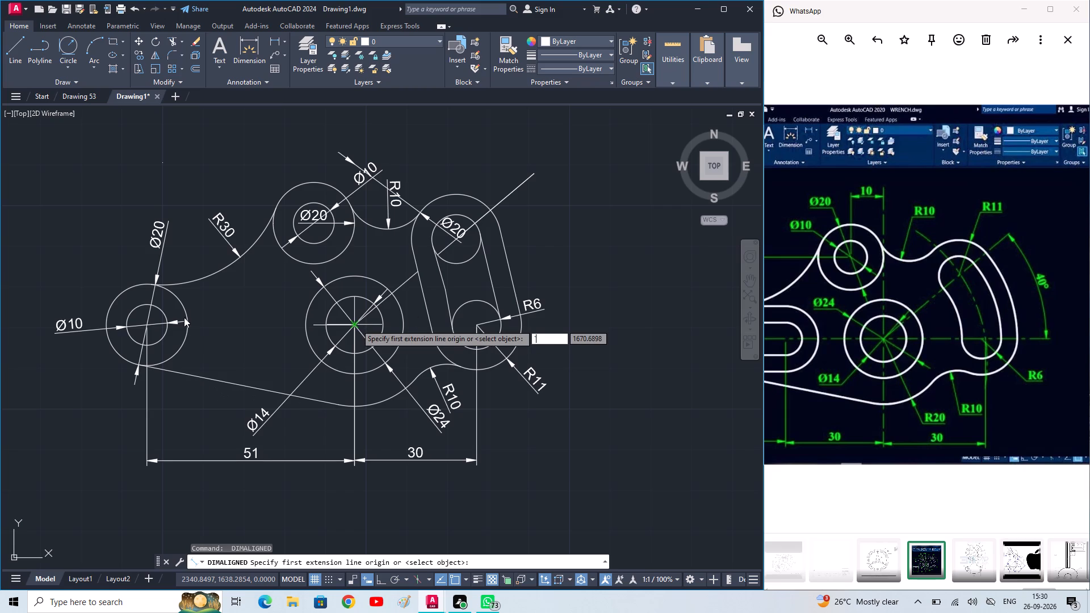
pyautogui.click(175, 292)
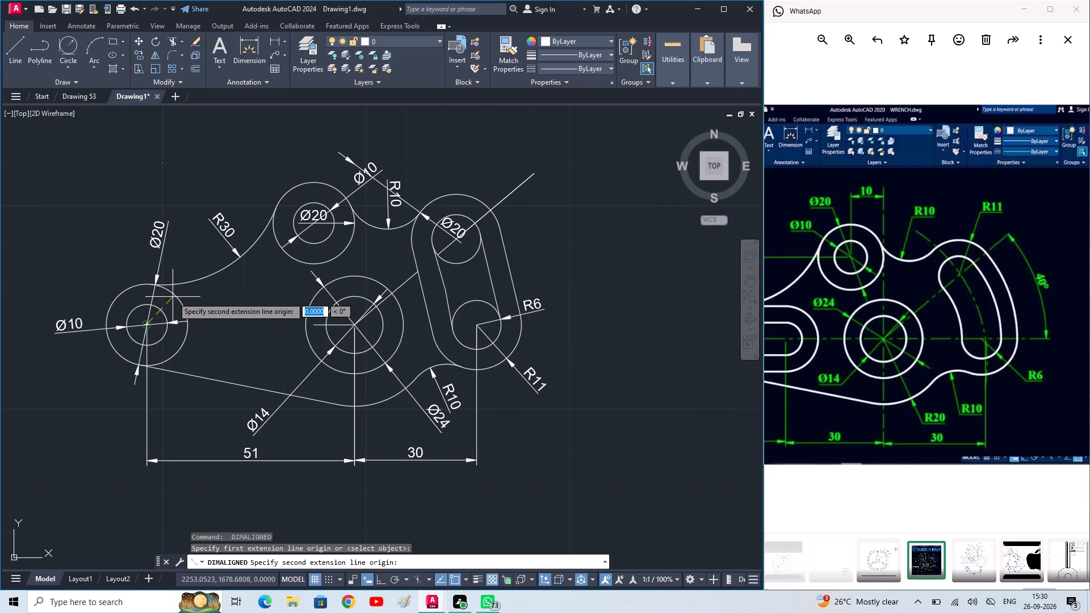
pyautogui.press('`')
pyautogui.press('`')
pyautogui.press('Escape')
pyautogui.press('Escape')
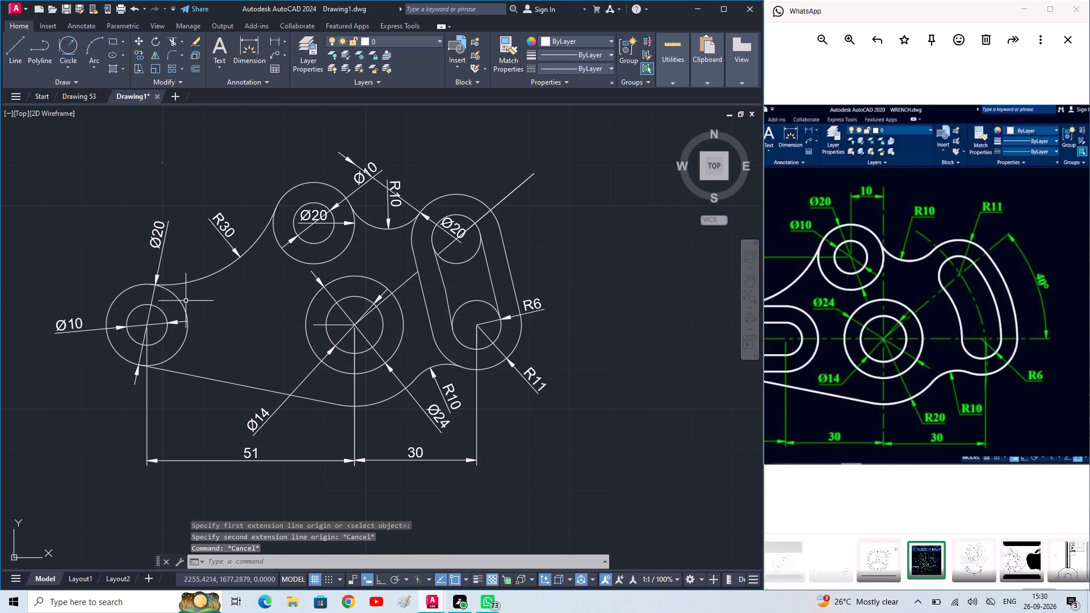
# Select the outer and inner circles at the plate's left end.
pyautogui.click(182, 303)
pyautogui.click(163, 313)
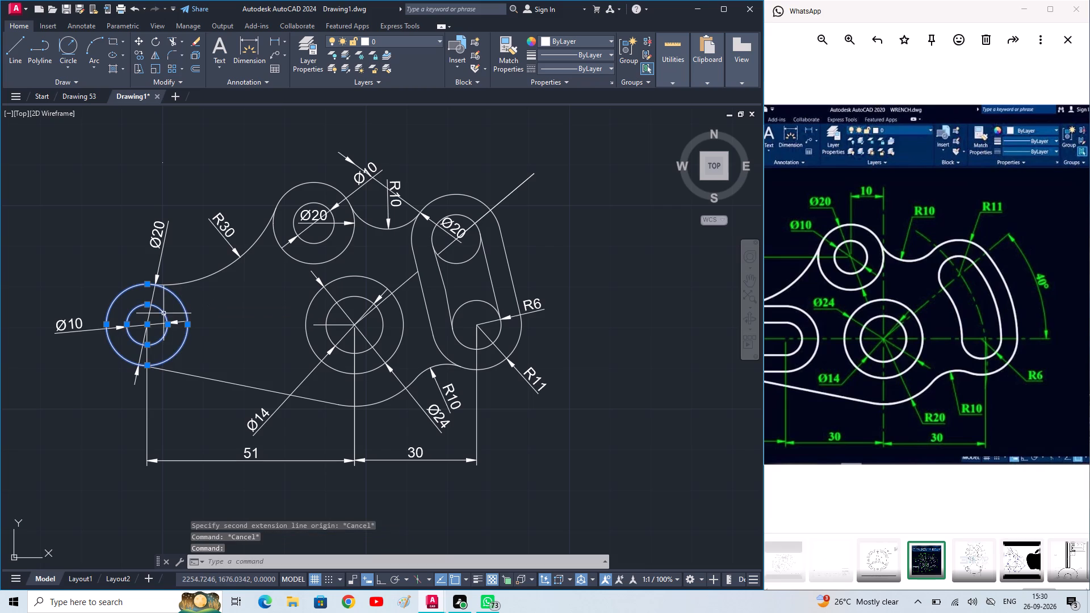
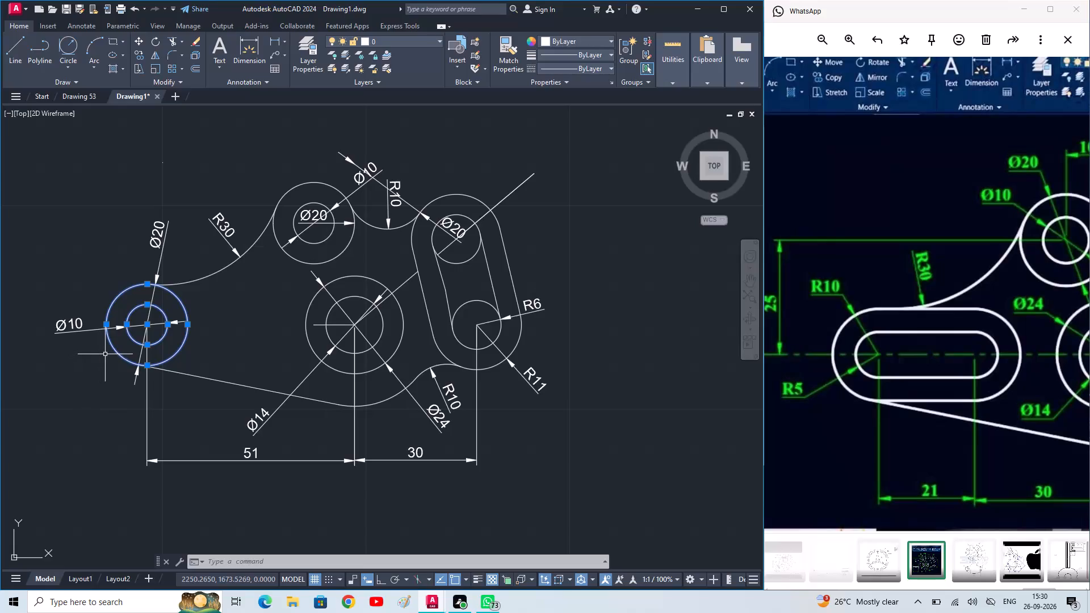
# Copy the two selected left-end circles 21 units horizontally toward the central circles, using their common centre as base point with Ortho on.
pyautogui.write('o')
pyautogui.press('space')
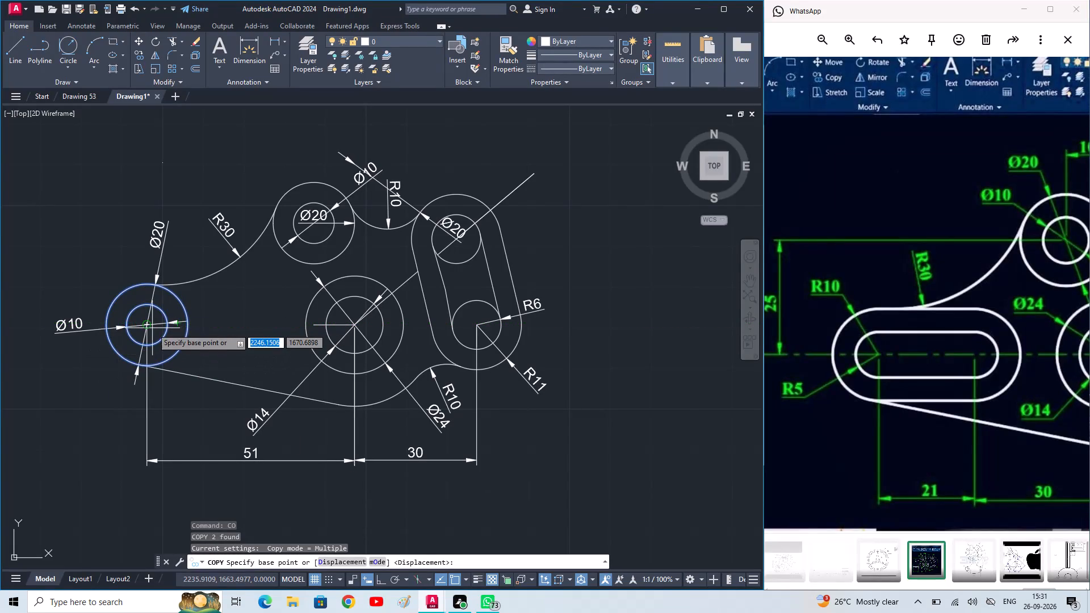
pyautogui.click(146, 328)
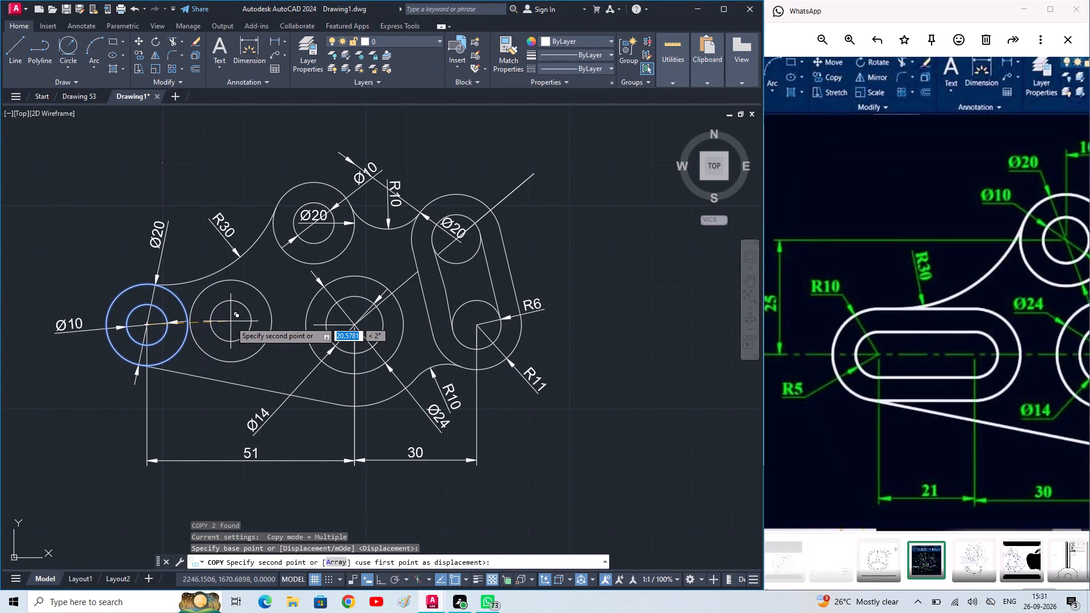
pyautogui.press('F8')
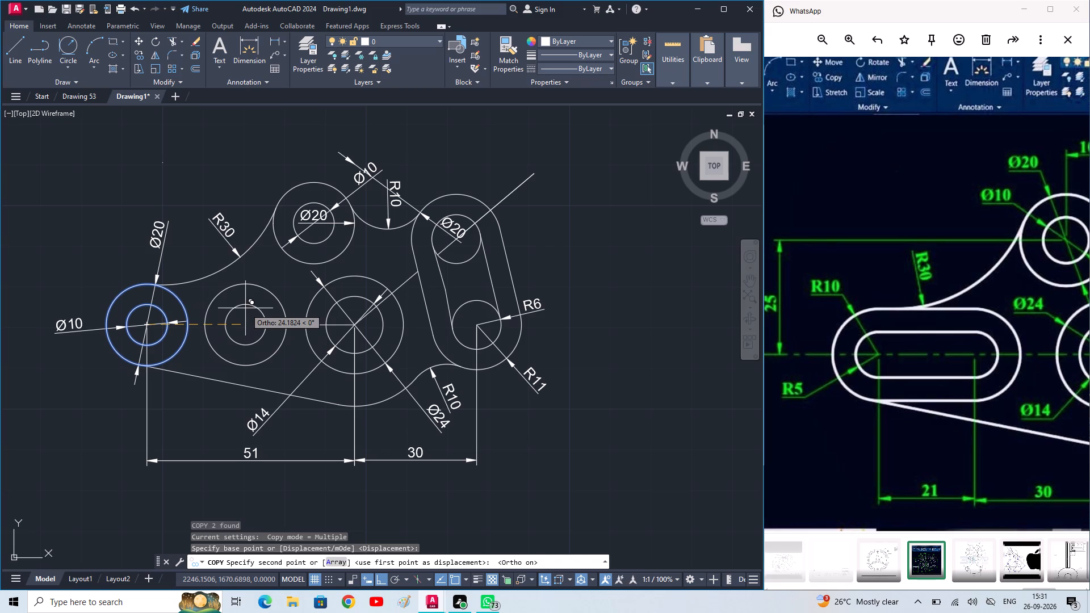
pyautogui.write('21')
pyautogui.press('Return')
pyautogui.press('space')
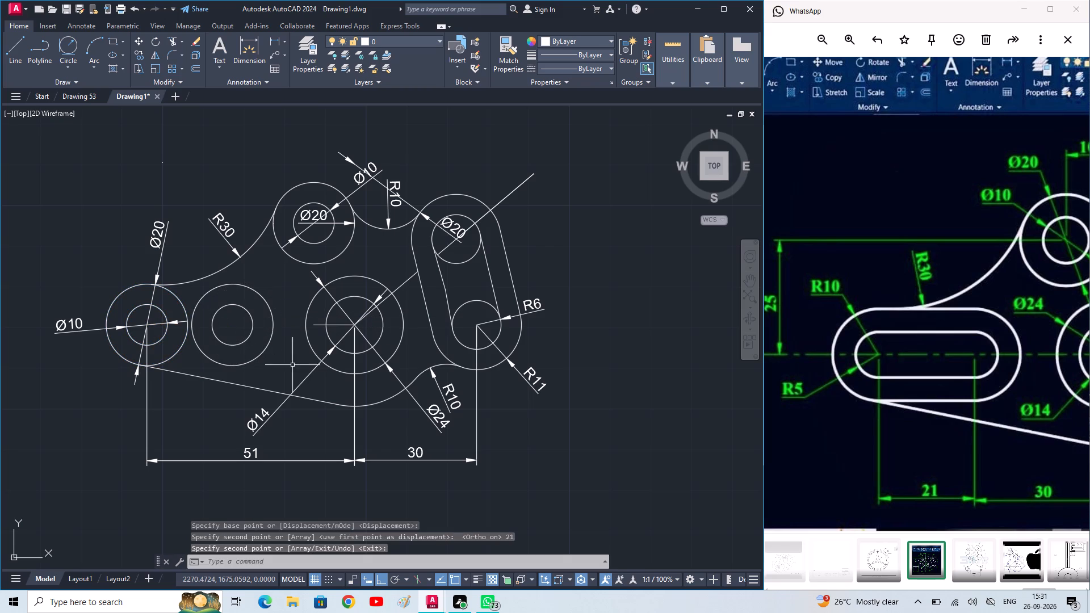
# Draw a line from the top of the left-end outer circle tangent to the top of the copied outer circle.
pyautogui.write('l')
pyautogui.press('space')
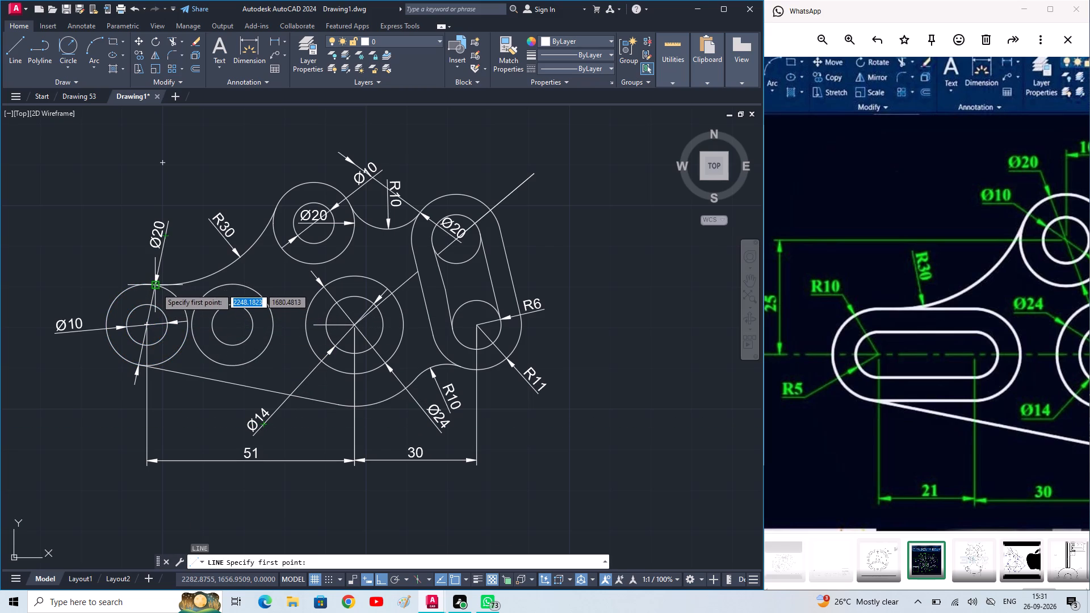
pyautogui.click(156, 288)
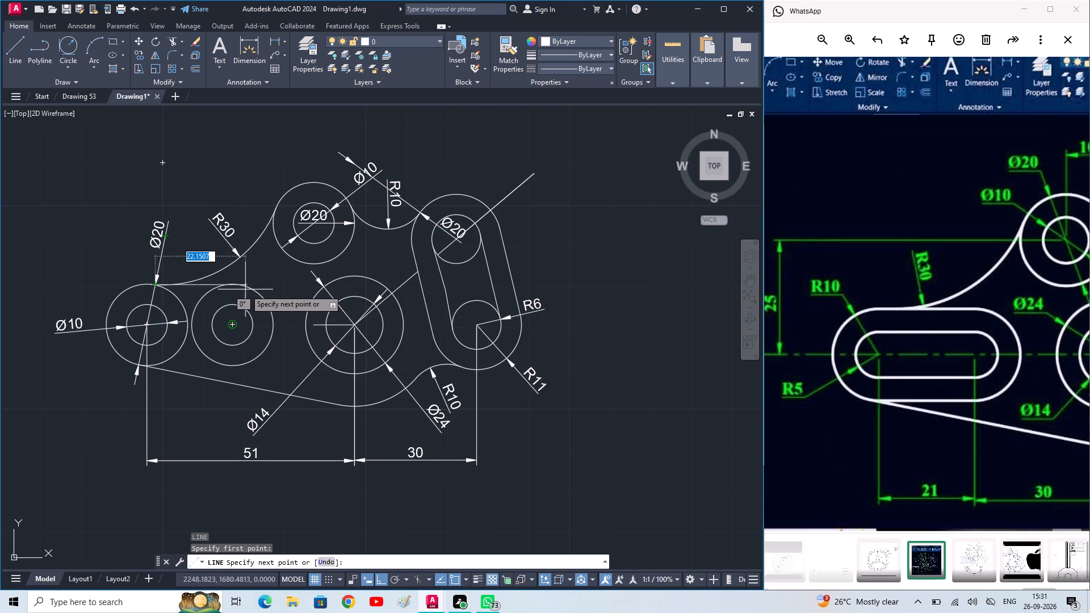
pyautogui.write('tan')
pyautogui.press('space')
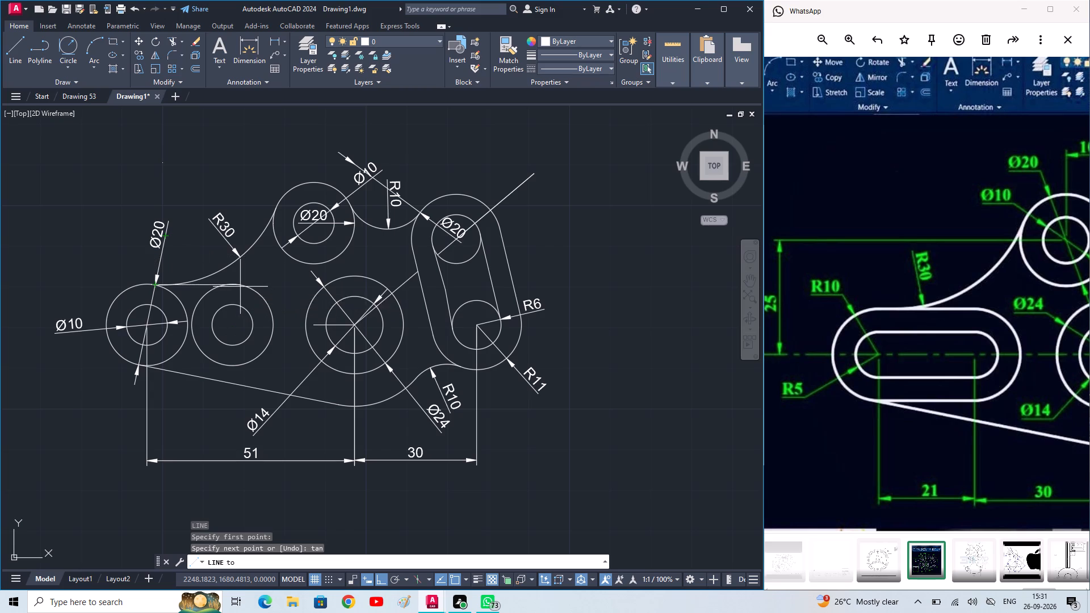
pyautogui.click(235, 287)
pyautogui.press('space')
# Draw a line from the bottom of the left-end outer circle tangent to the bottom of the copied outer circle.
pyautogui.write('l')
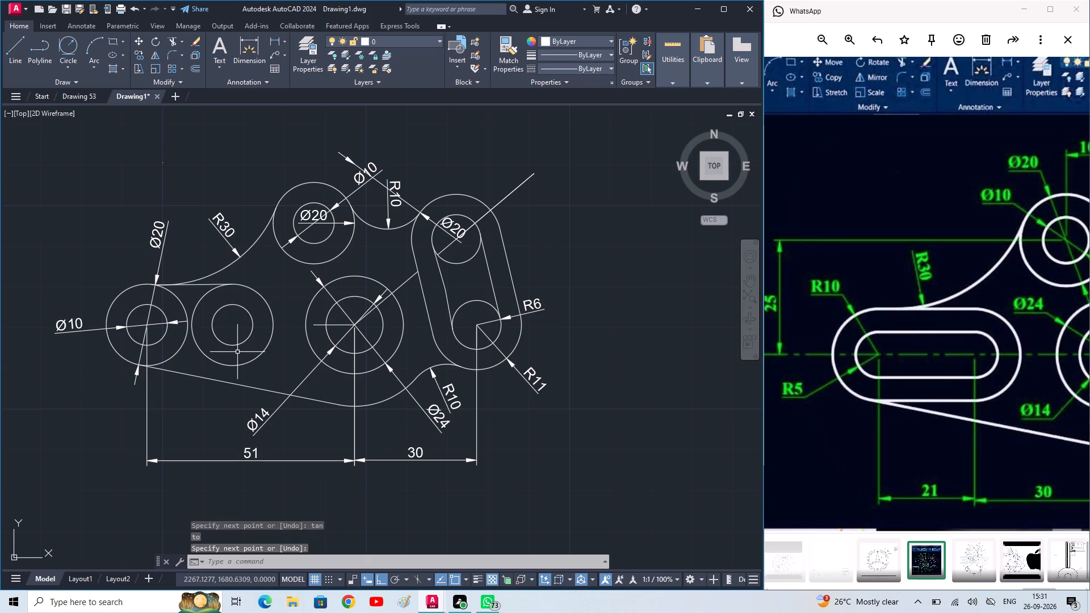
pyautogui.press('space')
pyautogui.click(148, 367)
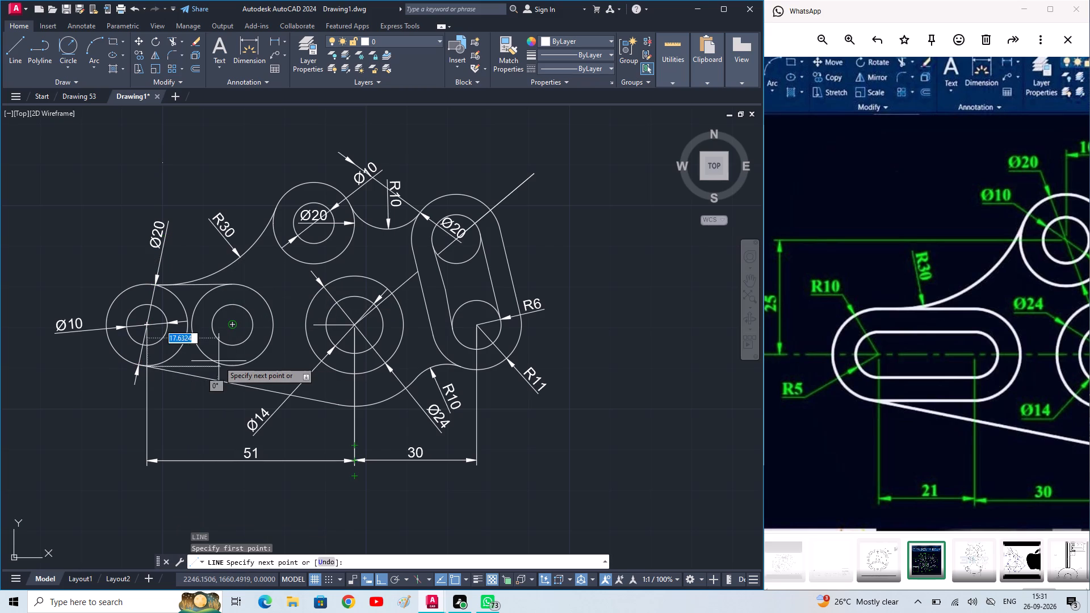
pyautogui.write('tan')
pyautogui.press('space')
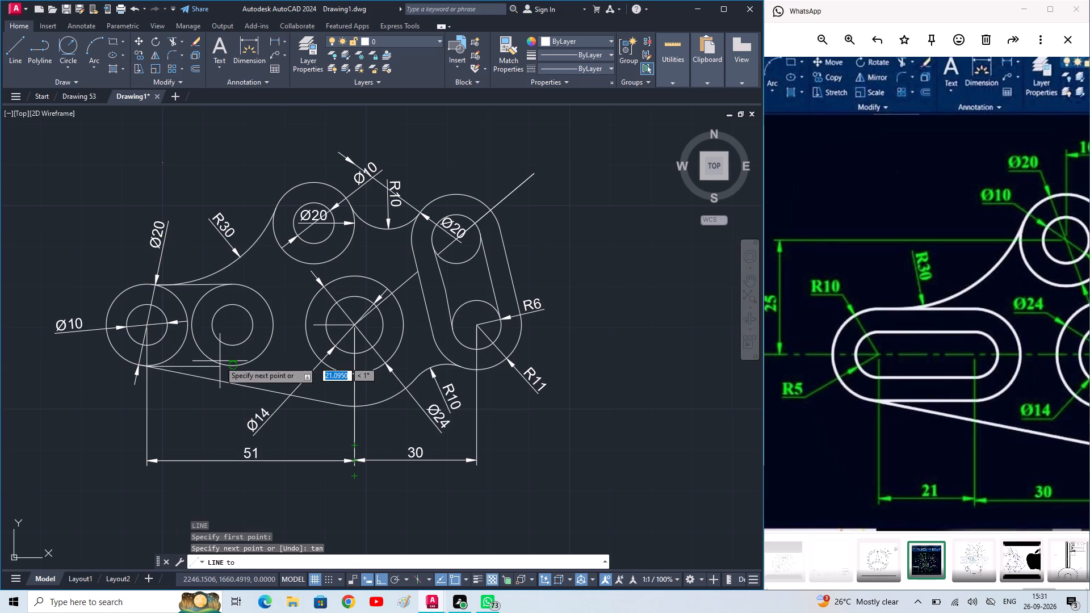
pyautogui.click(235, 360)
pyautogui.press('space')
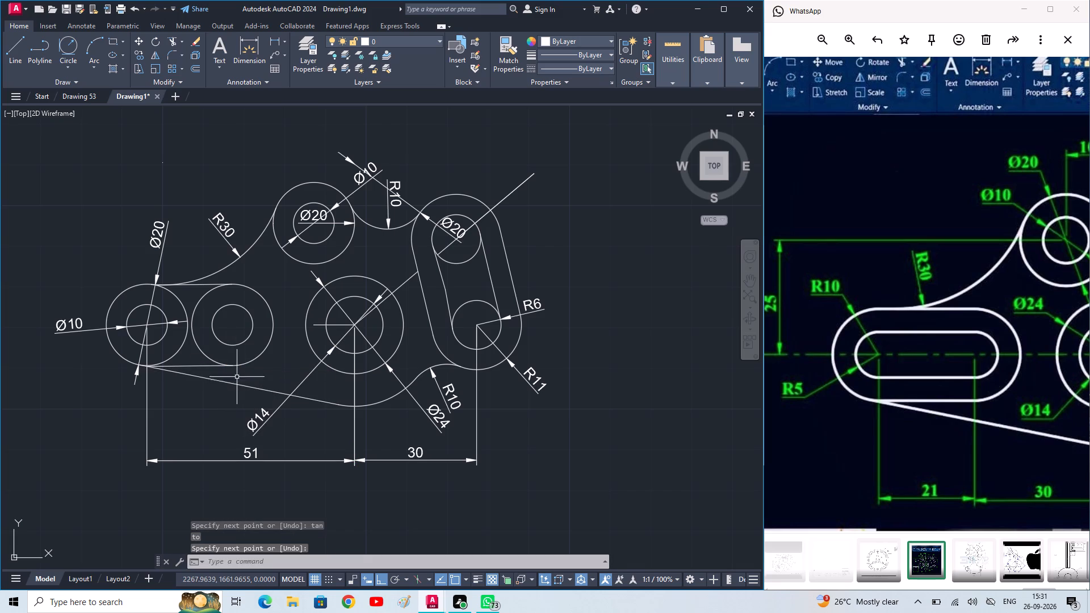
# Trim the facing inner arcs of the two outer circles to leave a closed slot-shaped outline at the plate's left end.
pyautogui.write('tr')
pyautogui.press('space')
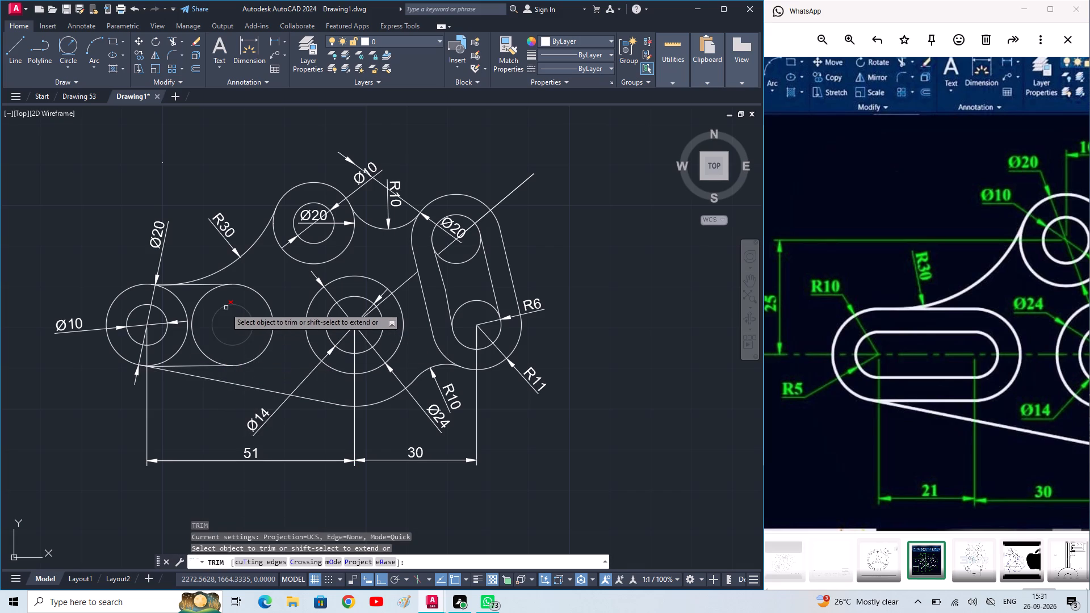
pyautogui.moveTo(216, 301); pyautogui.dragTo(173, 301)
pyautogui.press('Escape')
pyautogui.press('Escape')
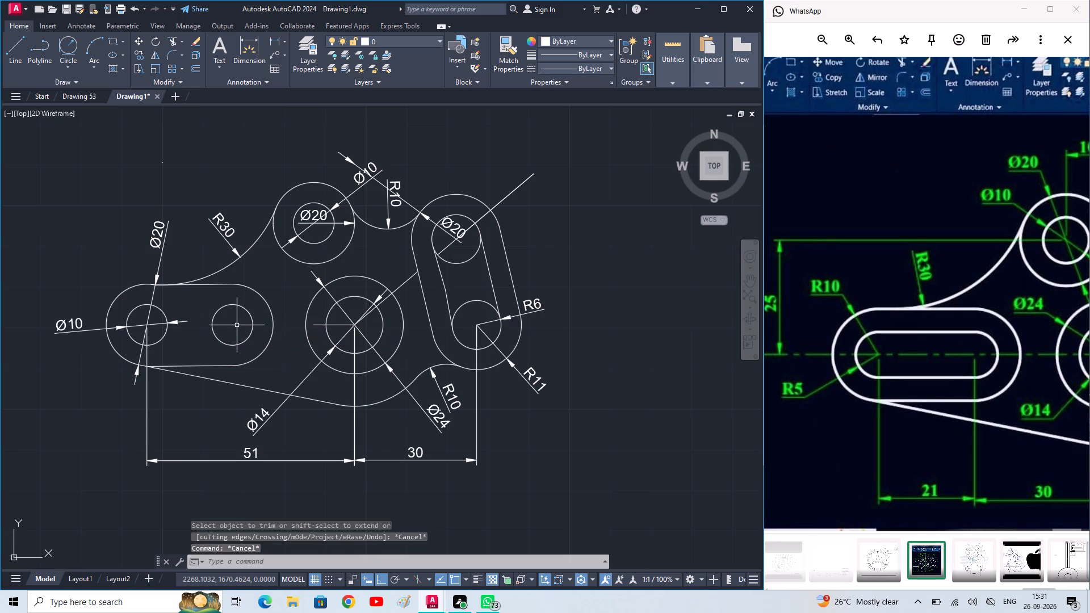
# Draw the upper tangent line joining the two small inner circles of the left-end slot.
pyautogui.press('l')
pyautogui.press('space')
pyautogui.press('t')
pyautogui.write('an')
pyautogui.press('space')
pyautogui.click(233, 305)
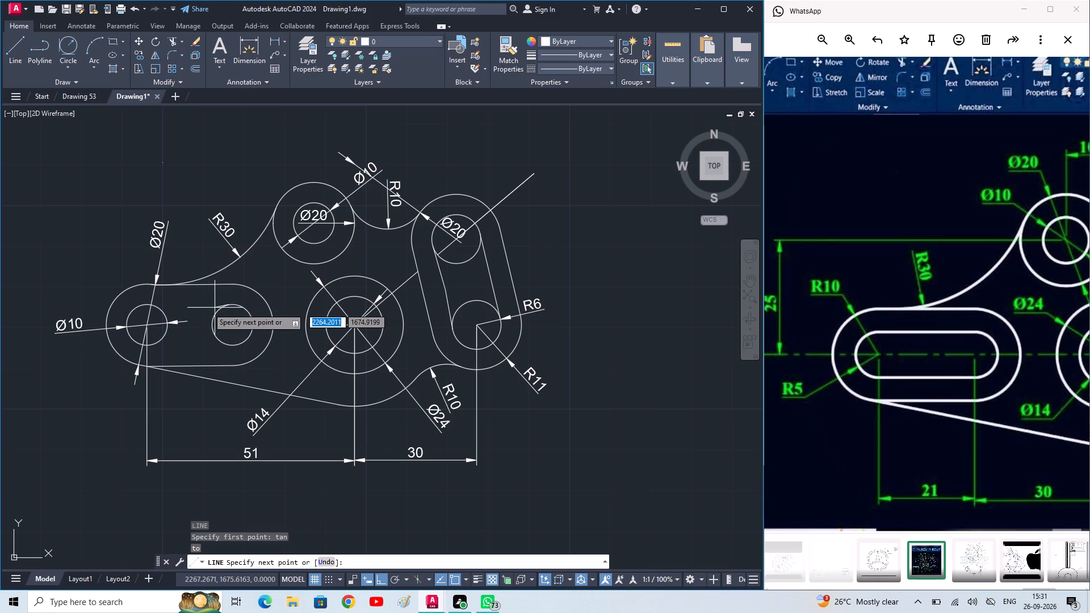
pyautogui.write('tan')
pyautogui.press('space')
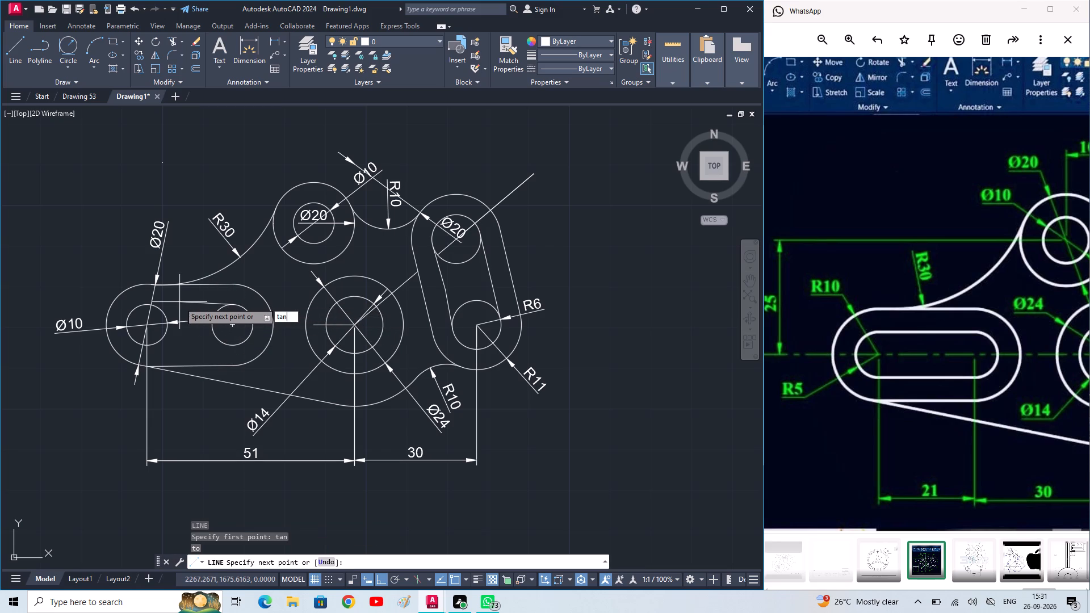
pyautogui.click(145, 304)
pyautogui.press('space')
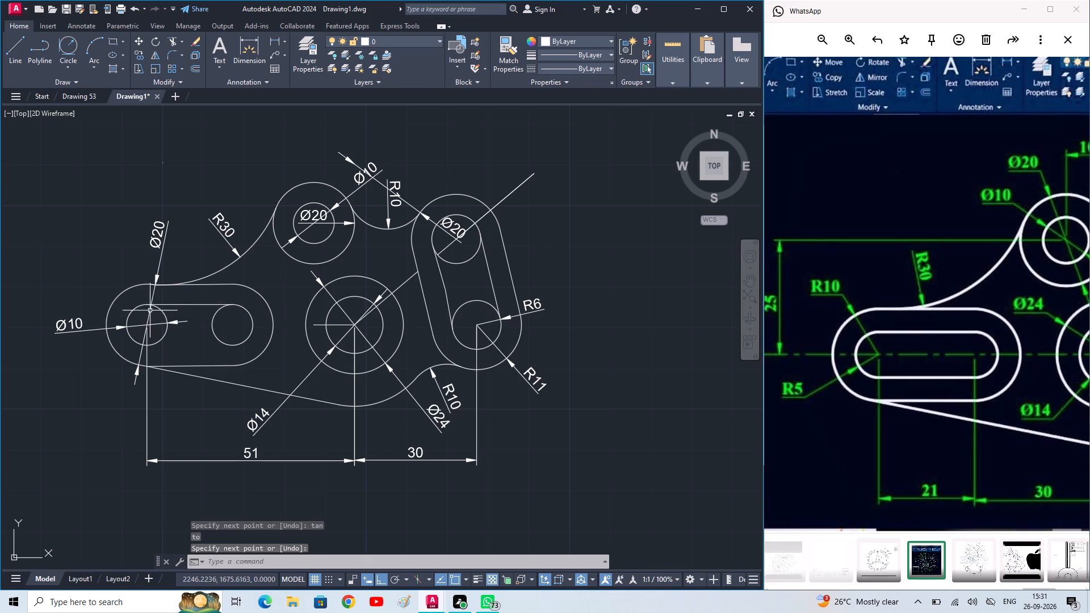
# Draw the lower tangent line joining the two small inner circles of the left-end slot.
pyautogui.press('l')
pyautogui.press('space')
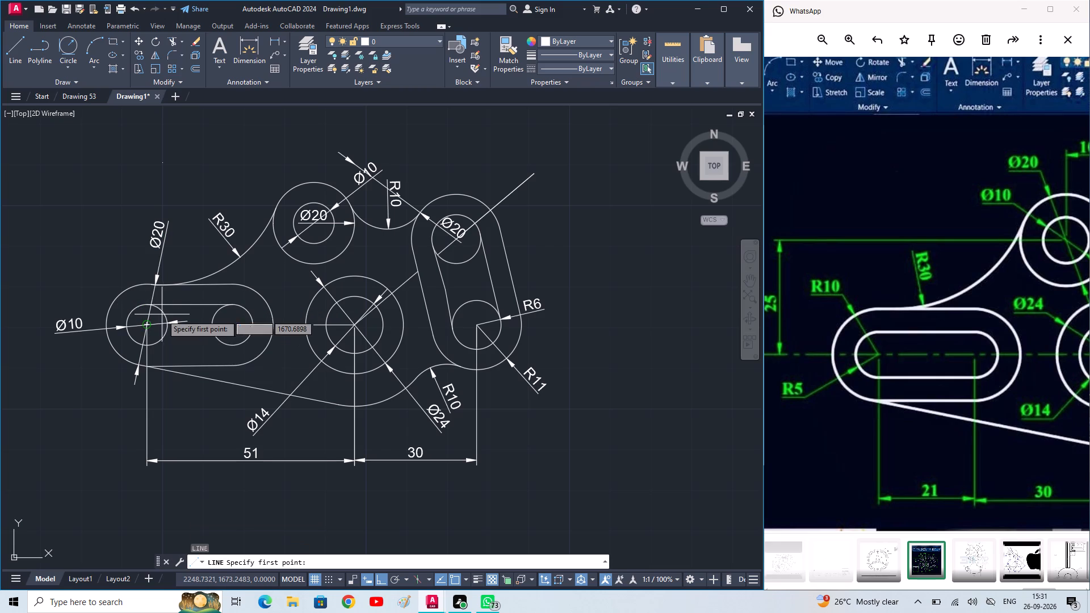
pyautogui.write('tan')
pyautogui.press('space')
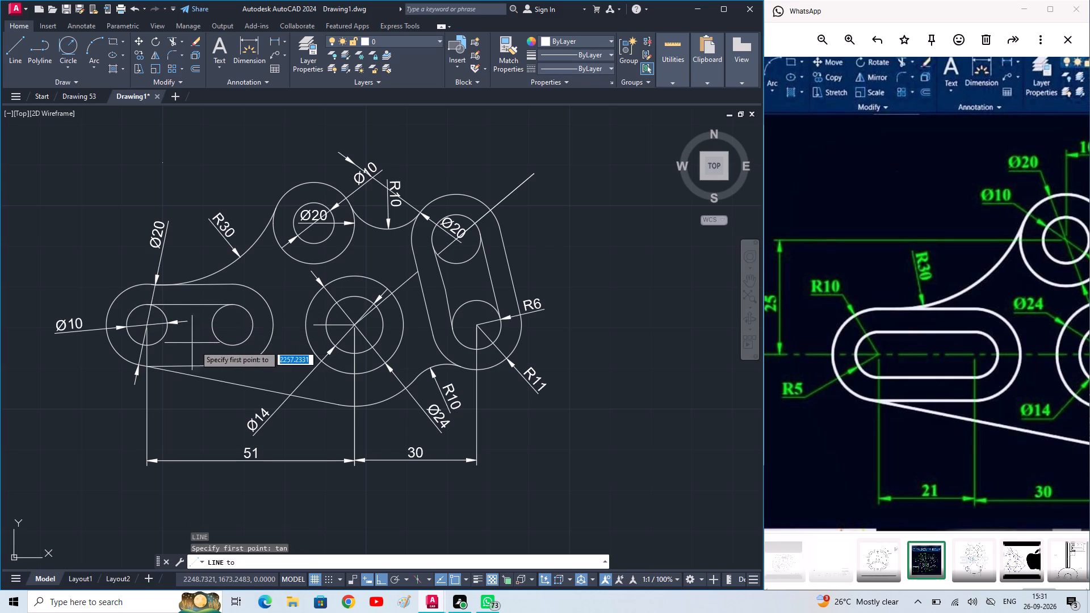
pyautogui.click(235, 346)
pyautogui.press('t')
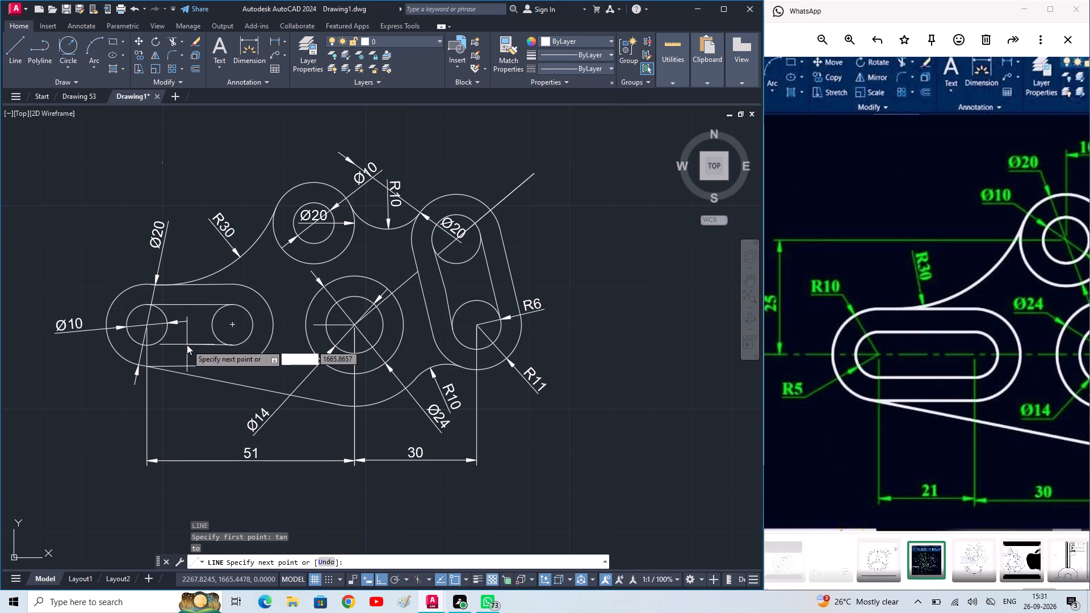
pyautogui.write('an')
pyautogui.press('space')
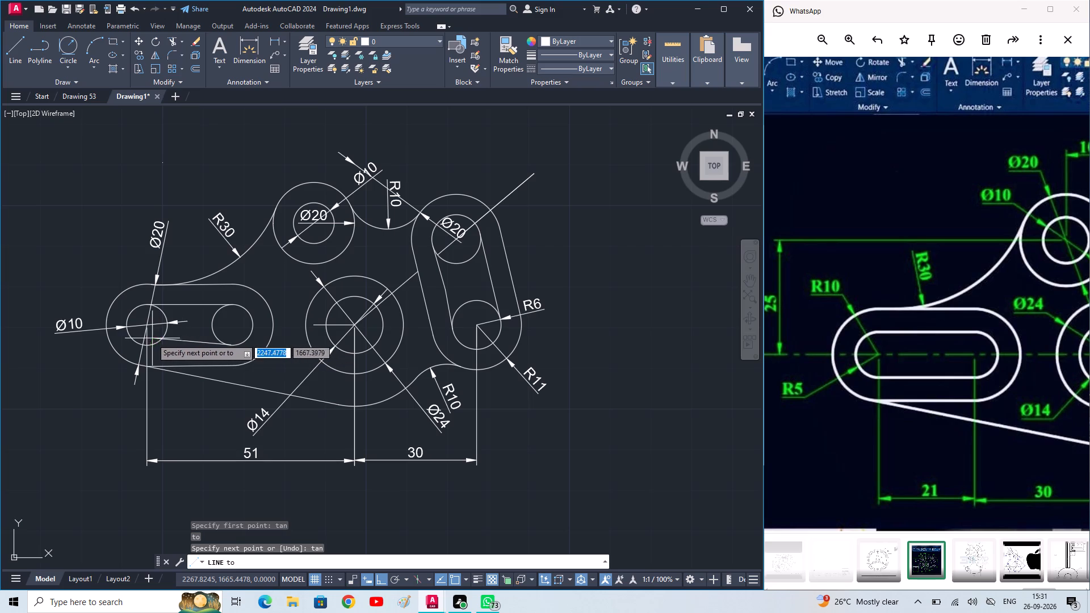
pyautogui.click(149, 341)
pyautogui.press('Escape')
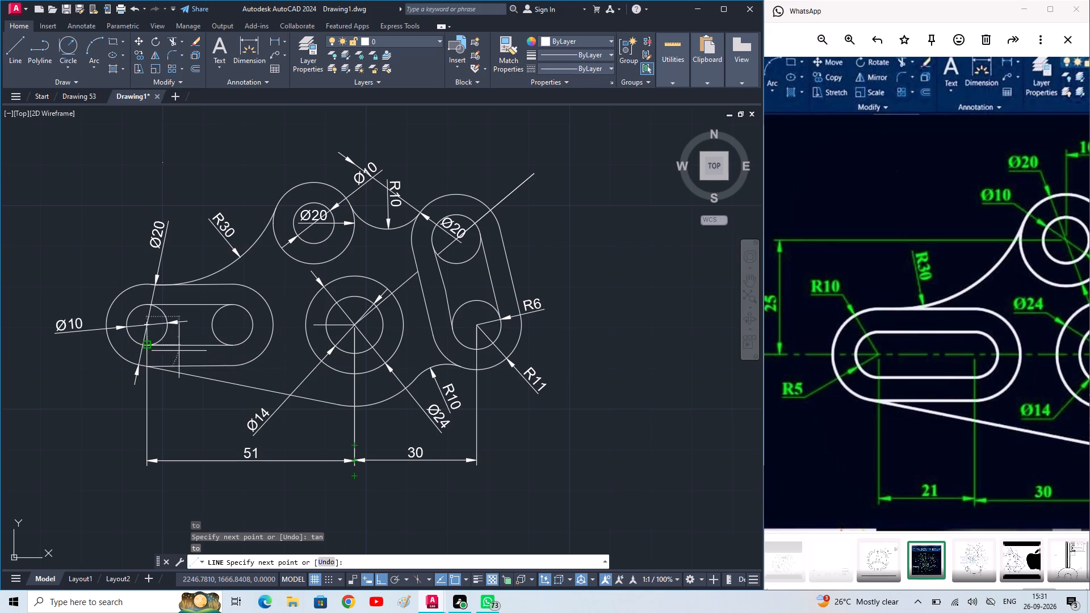
# Add an aligned dimension between the left-end slot's two circle centres, placing it below the slot and above the existing 51 dimension.
pyautogui.moveTo(334, 368); pyautogui.dragTo(261, 367, button='middle')
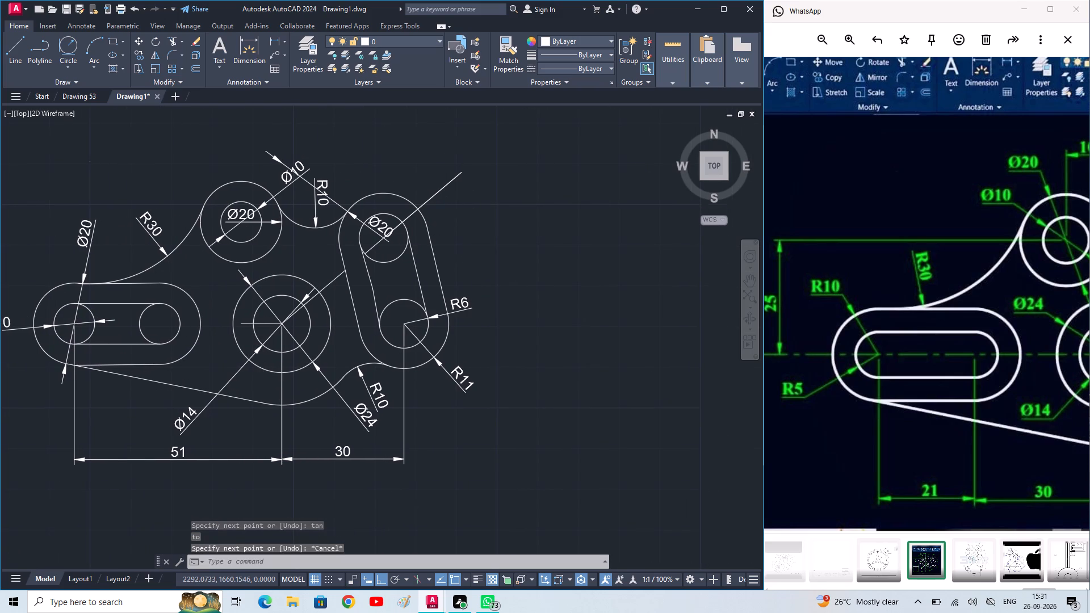
pyautogui.scroll(-1, 392, 363)
pyautogui.moveTo(404, 397); pyautogui.dragTo(400, 397, button='middle')
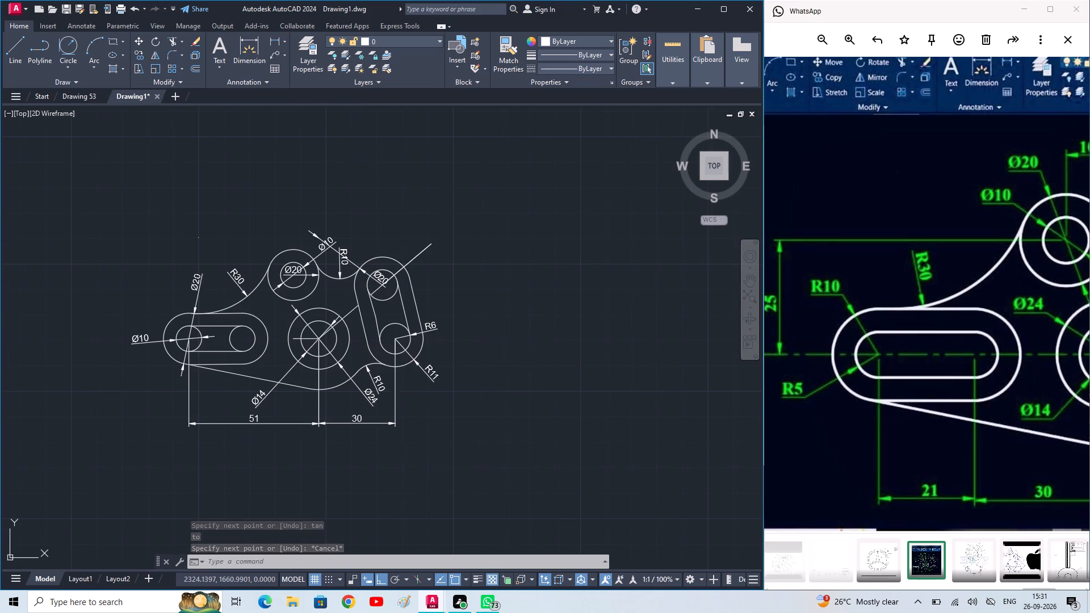
pyautogui.moveTo(400, 397); pyautogui.dragTo(388, 392, button='middle')
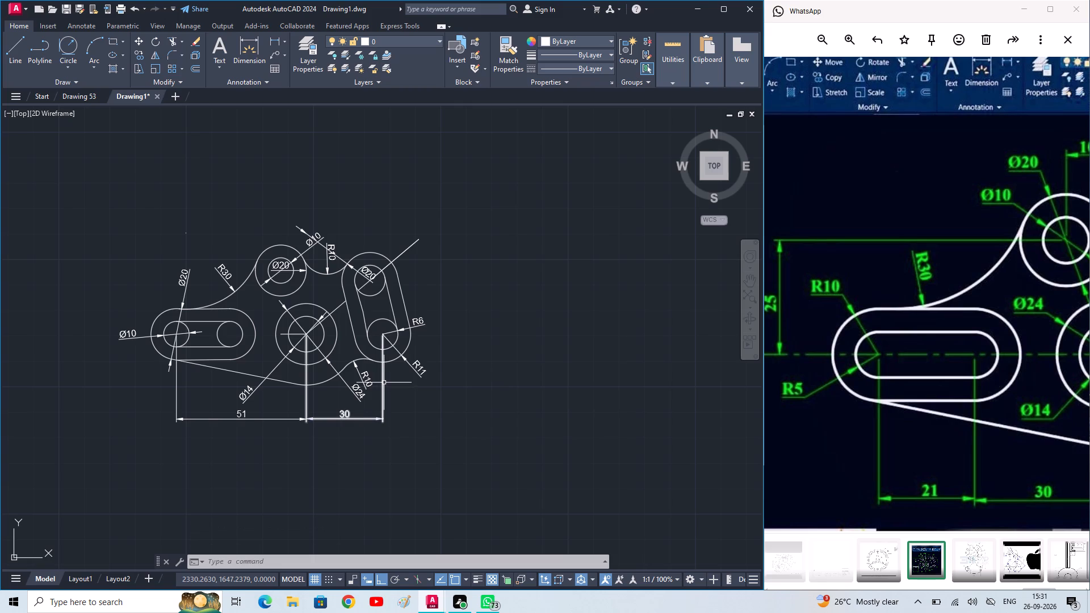
pyautogui.write('da')
pyautogui.press(';')
pyautogui.press('BackSpace')
pyautogui.write('l')
pyautogui.press('space')
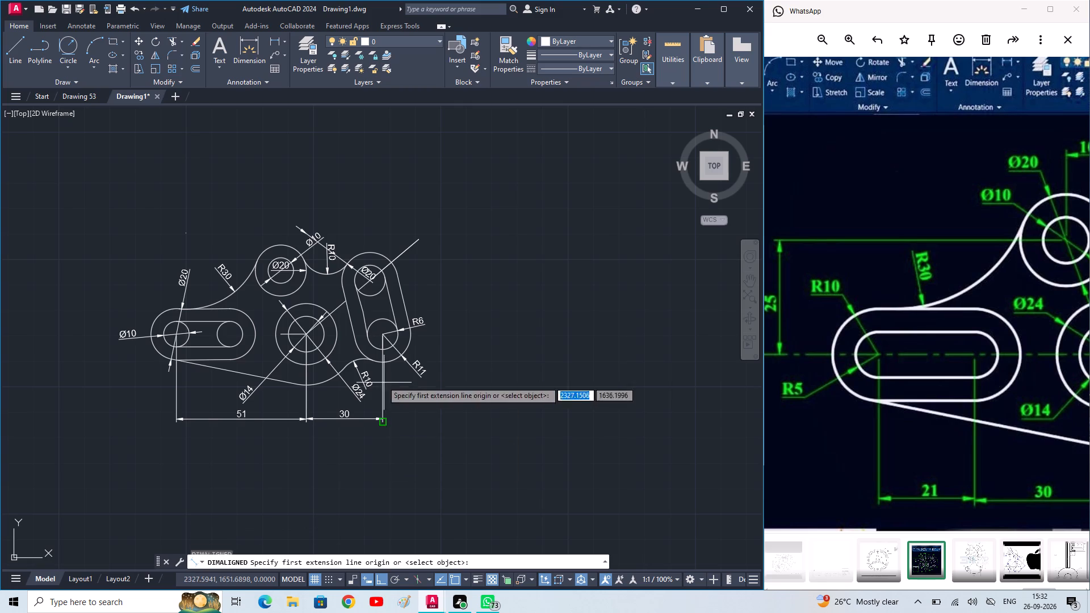
pyautogui.click(173, 334)
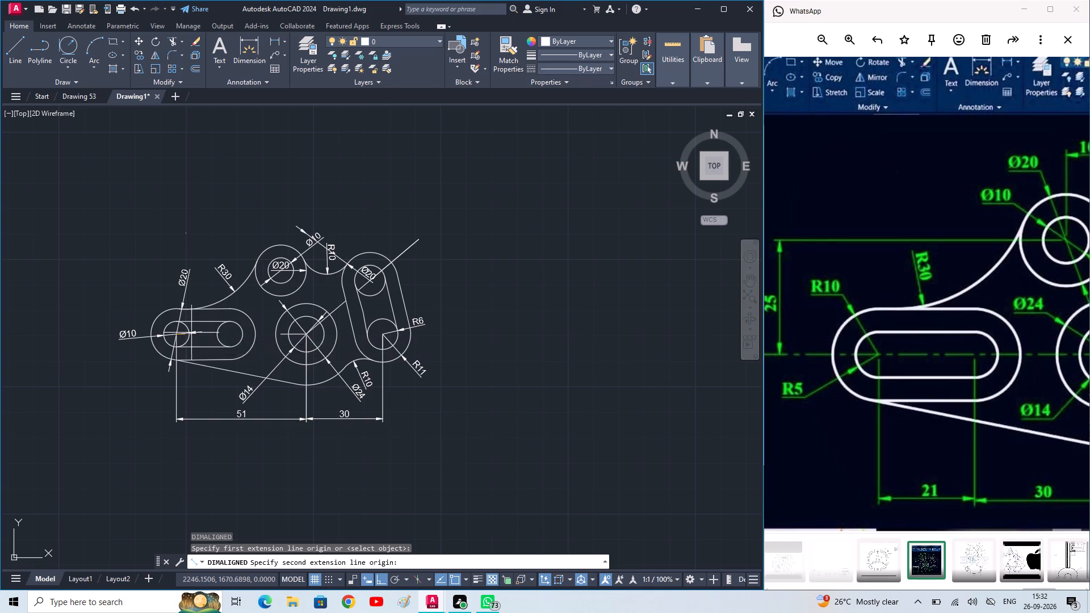
pyautogui.click(231, 333)
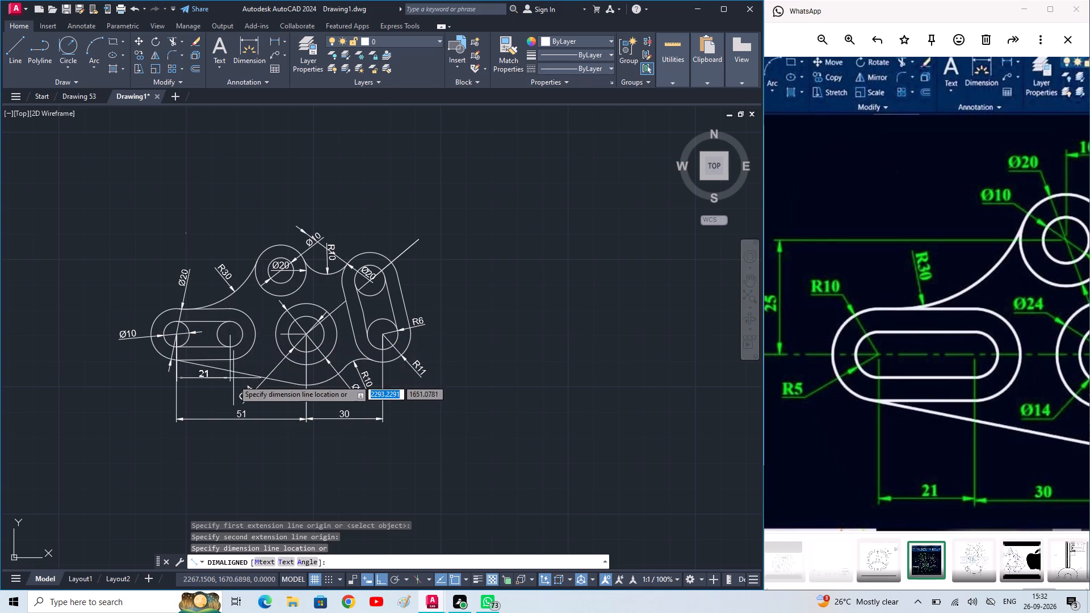
pyautogui.click(237, 392)
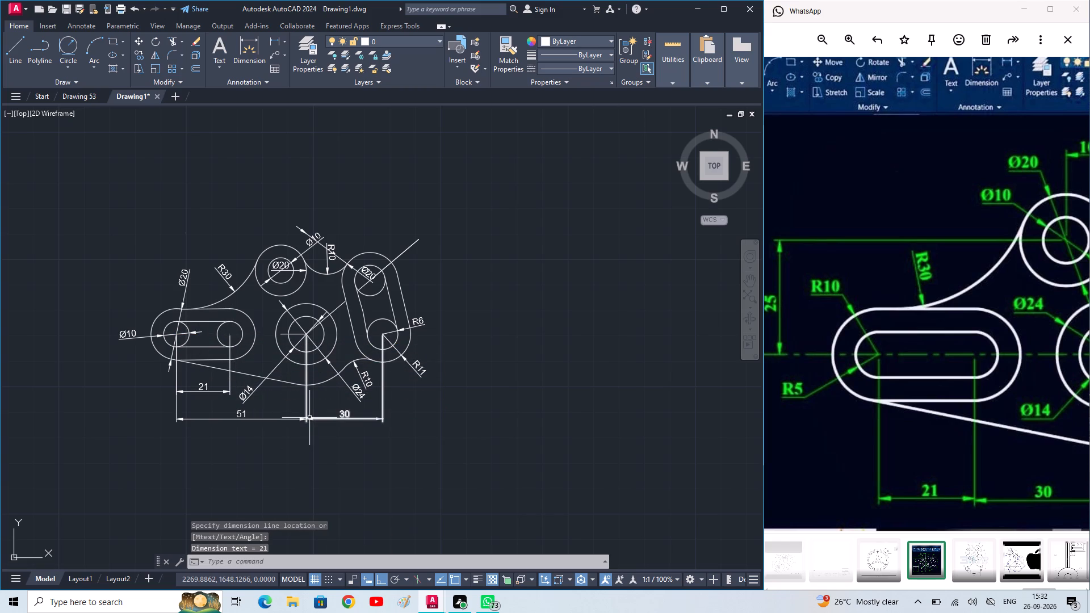
pyautogui.middleClick(312, 415)
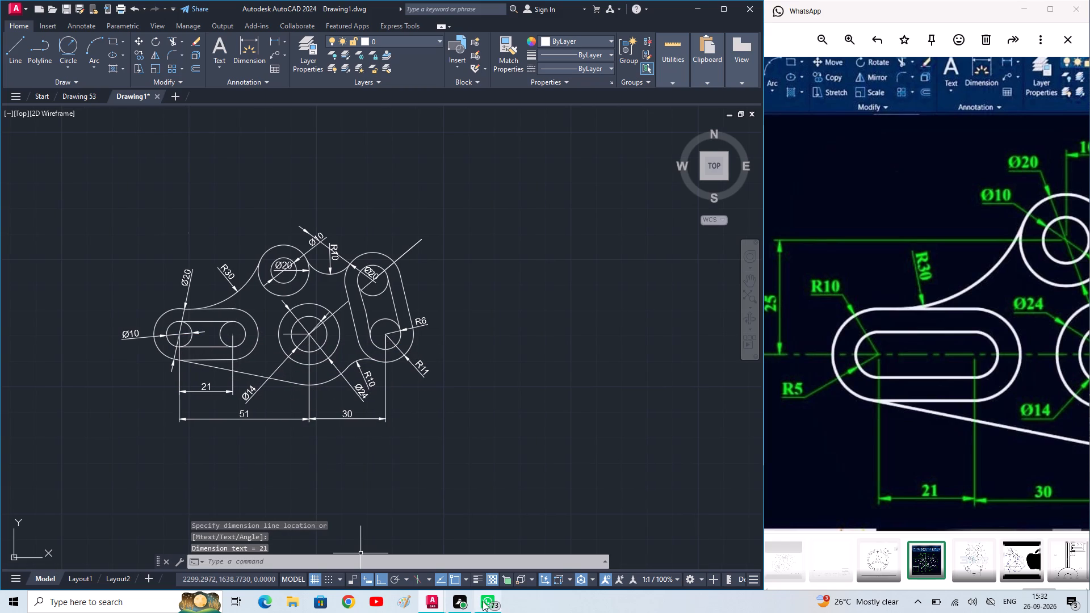
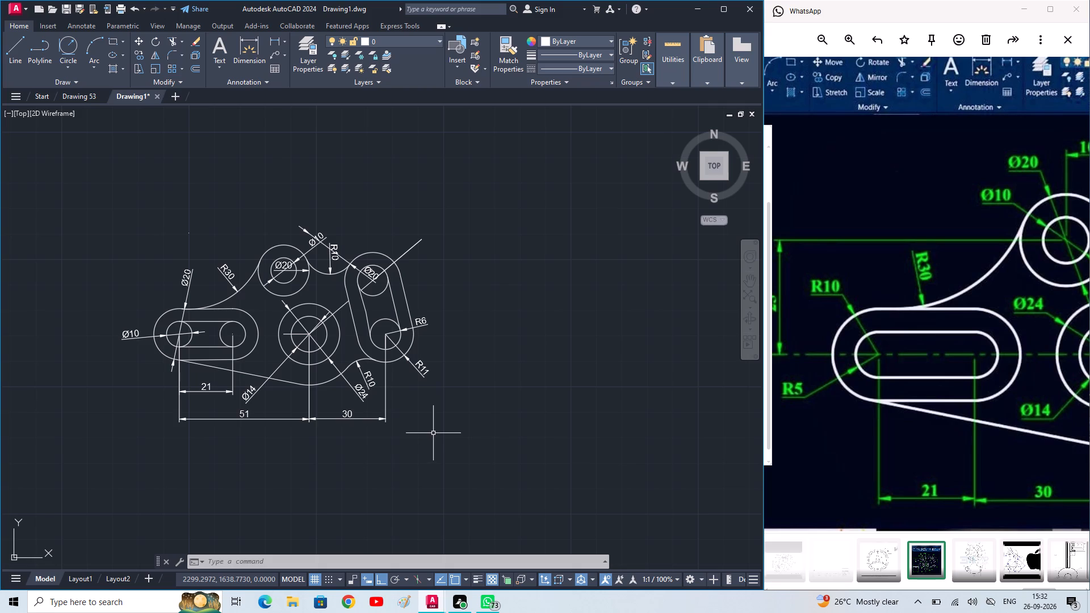
# Draw a horizontal line about 57 units long leftward from the centre of the upper-left Ø20 circle.
pyautogui.write('l')
pyautogui.press('space')
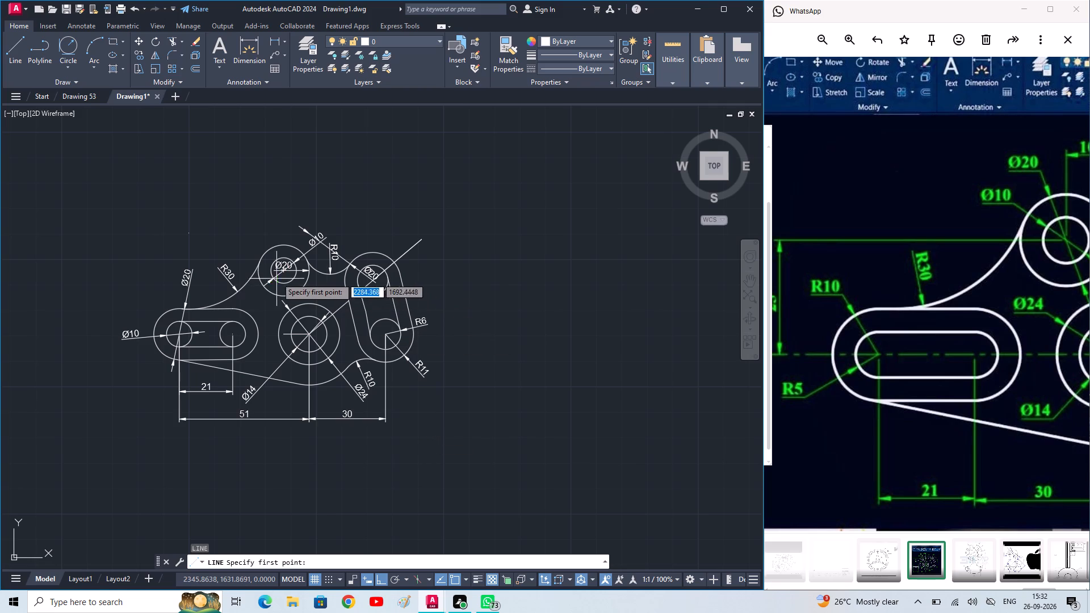
pyautogui.click(286, 270)
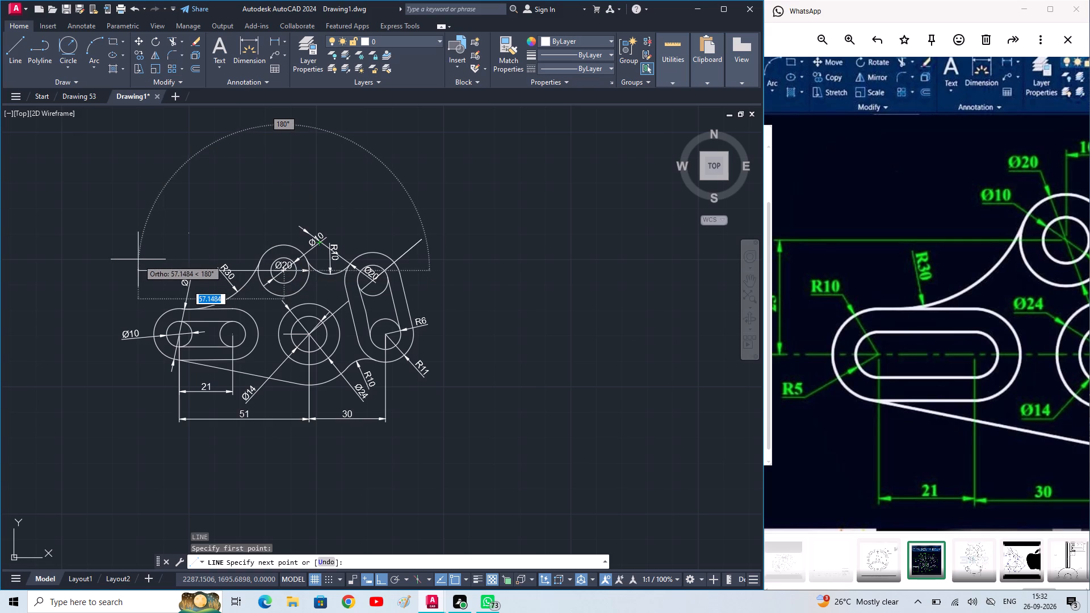
pyautogui.click(137, 258)
pyautogui.press('space')
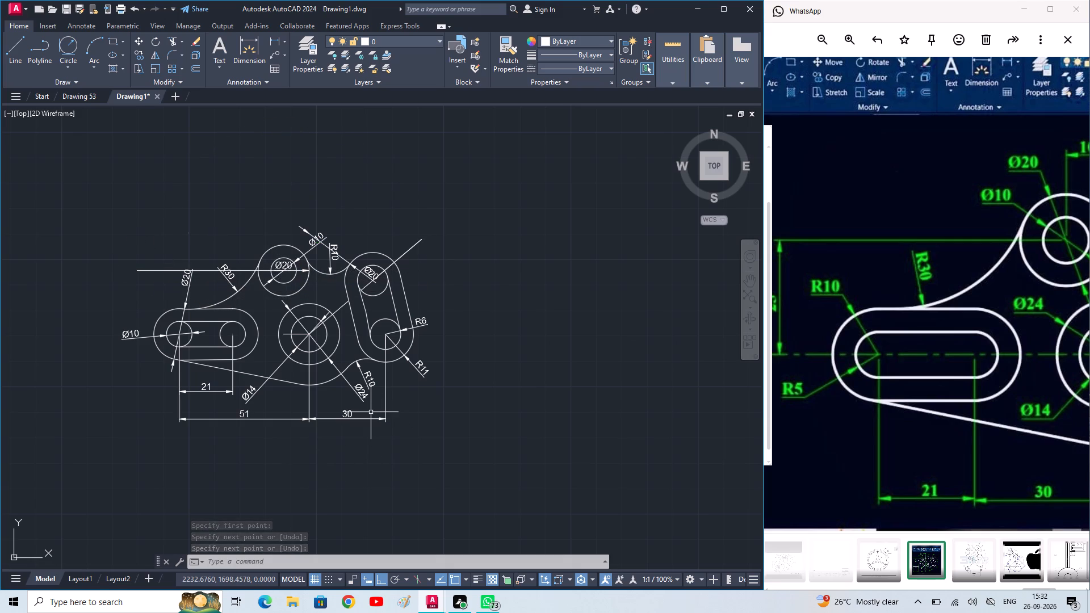
# Draw a vertical line about 62 units long upward from the centre of the central concentric circles.
pyautogui.press('space')
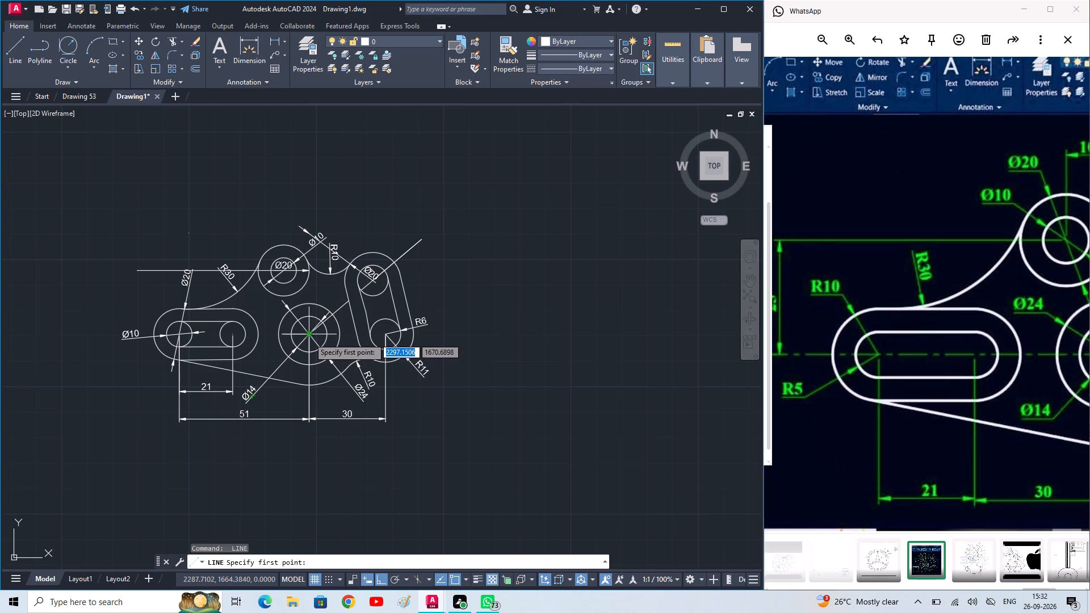
pyautogui.click(309, 338)
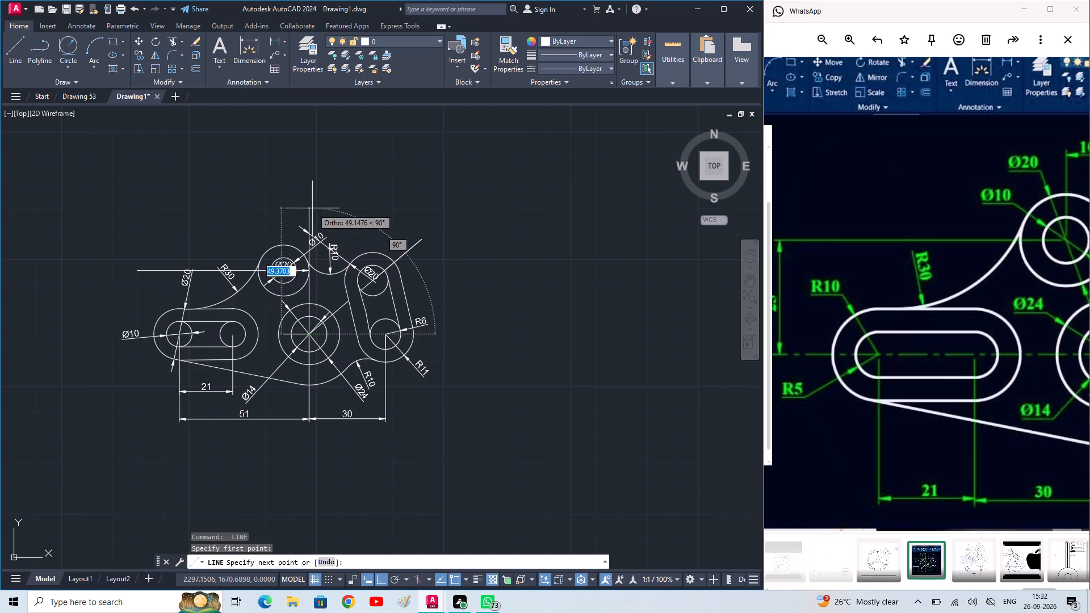
pyautogui.click(313, 177)
pyautogui.press('space')
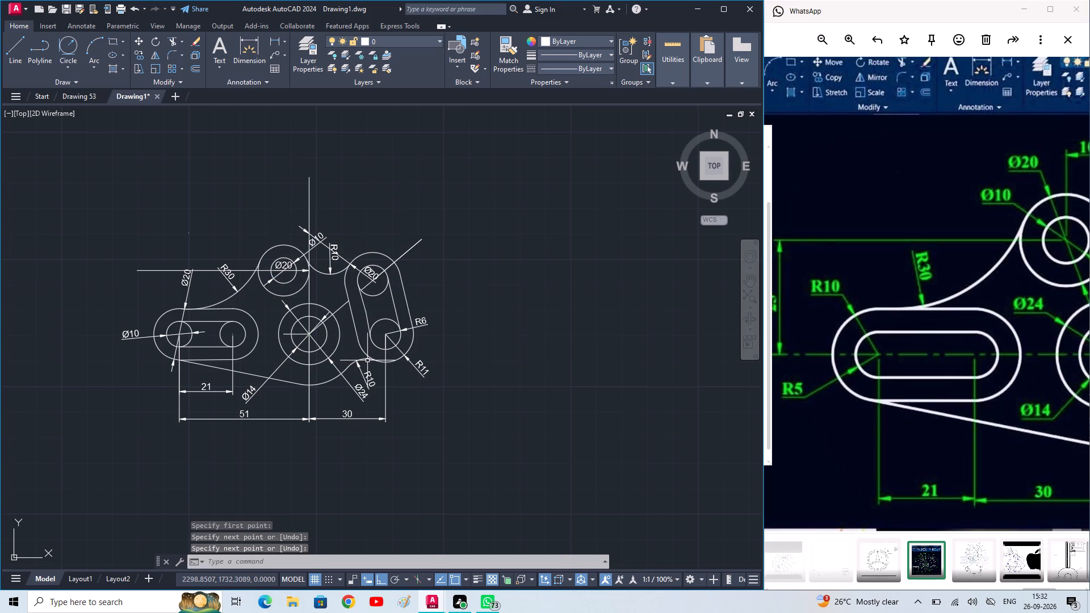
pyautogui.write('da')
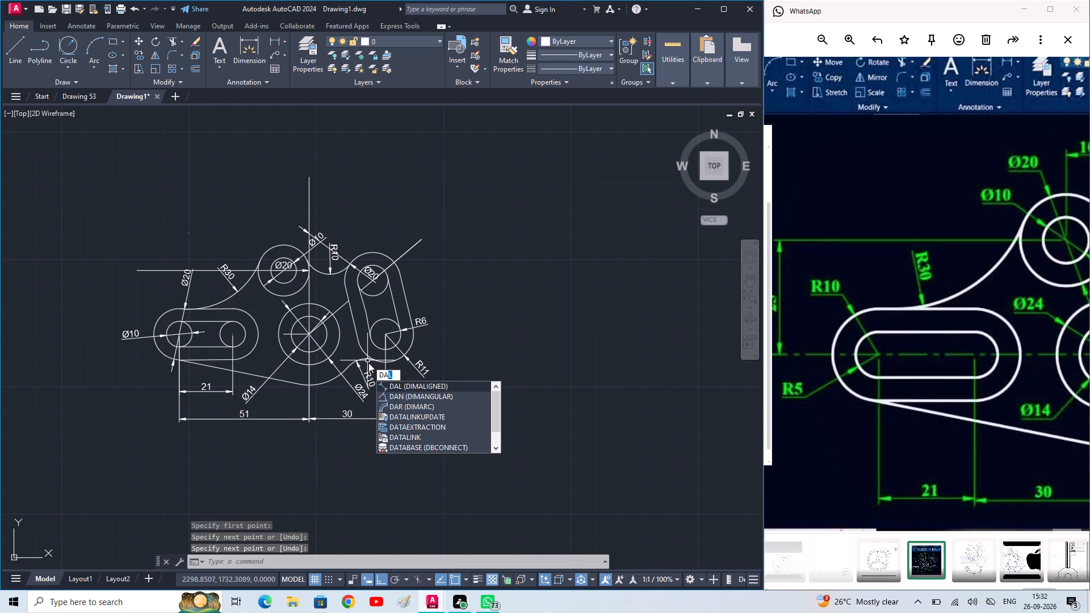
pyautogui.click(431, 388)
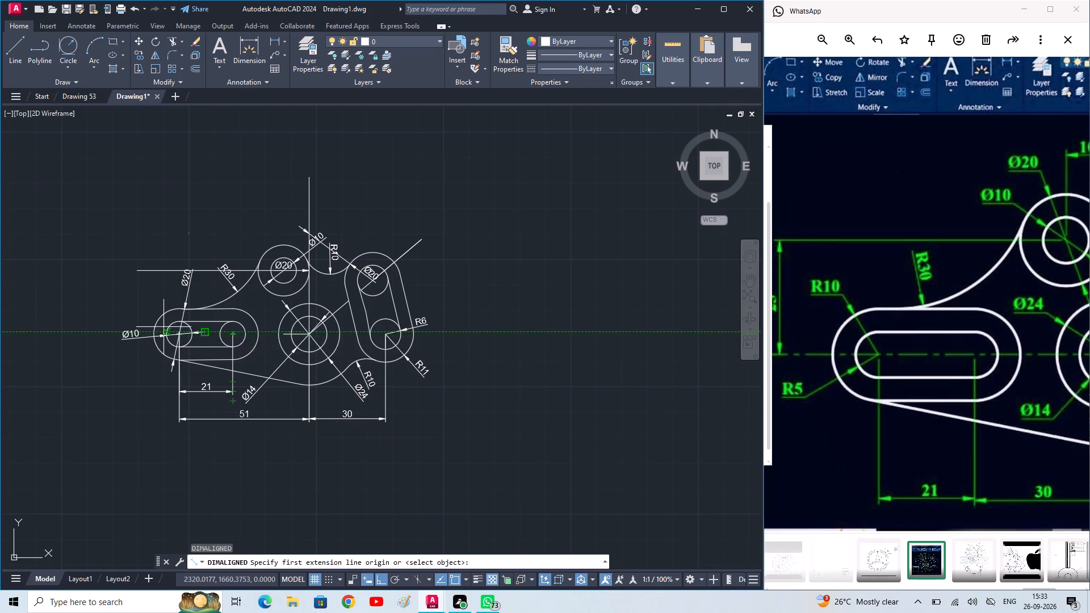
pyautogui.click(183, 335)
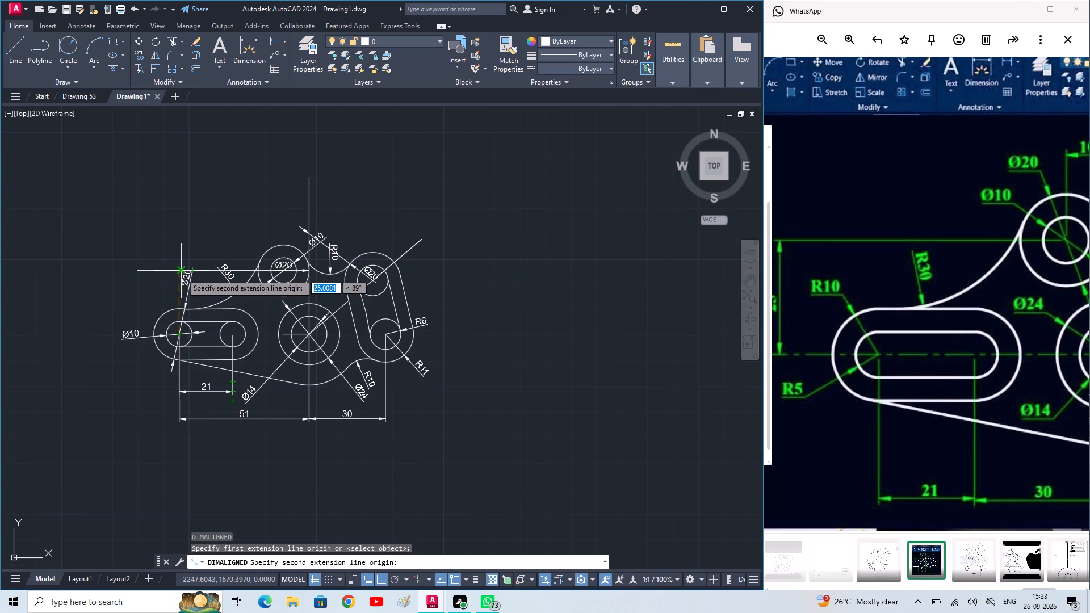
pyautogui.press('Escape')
# Add a vertical aligned dimension from the left slot's left circle centre to the horizontal reference line, placed left of the slot.
pyautogui.press('space')
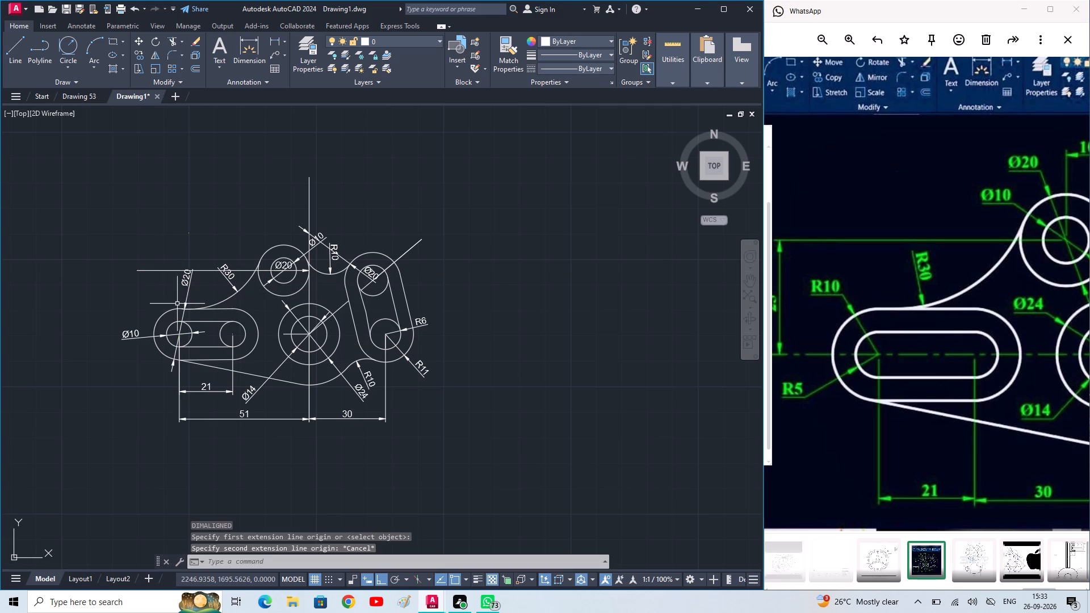
pyautogui.click(181, 335)
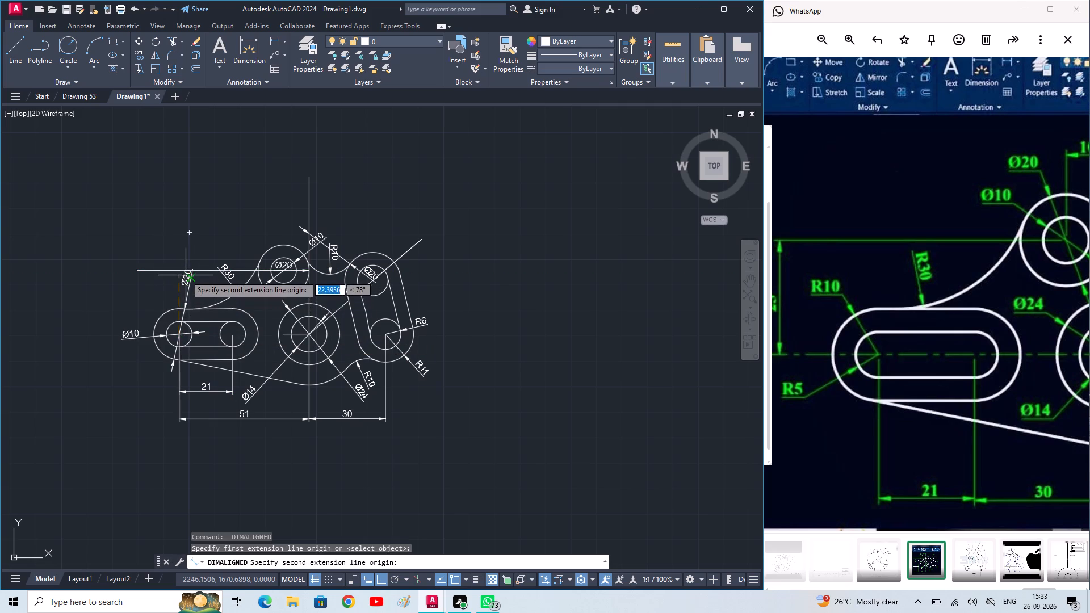
pyautogui.click(178, 271)
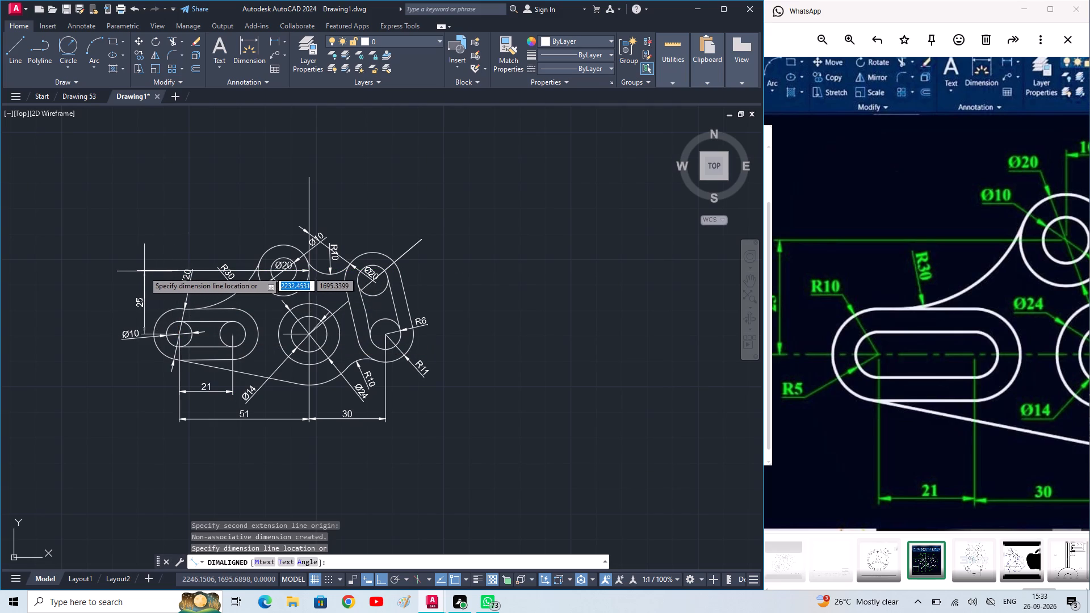
pyautogui.click(145, 271)
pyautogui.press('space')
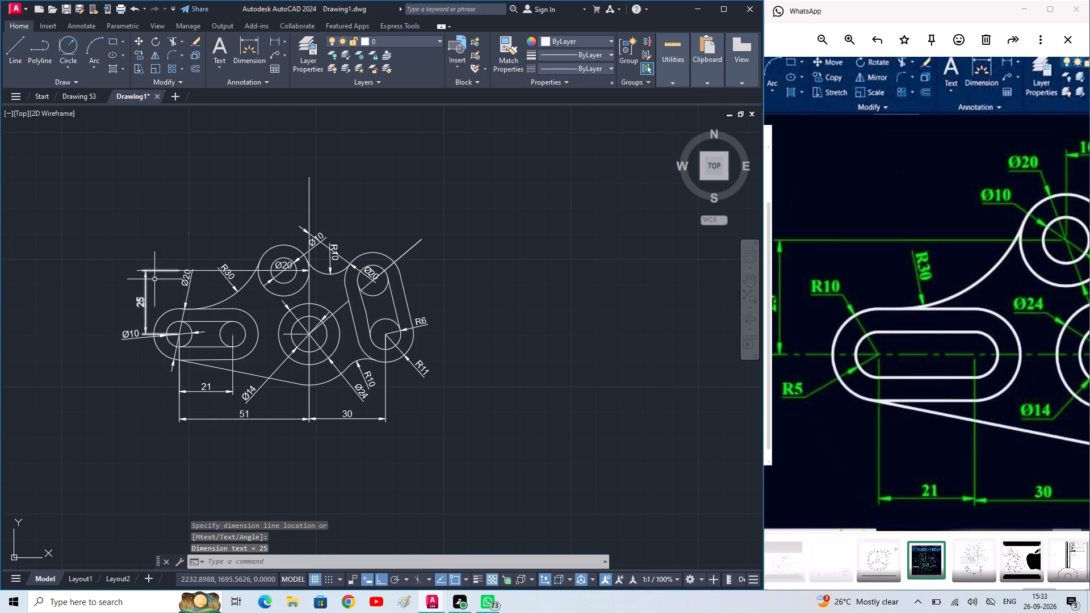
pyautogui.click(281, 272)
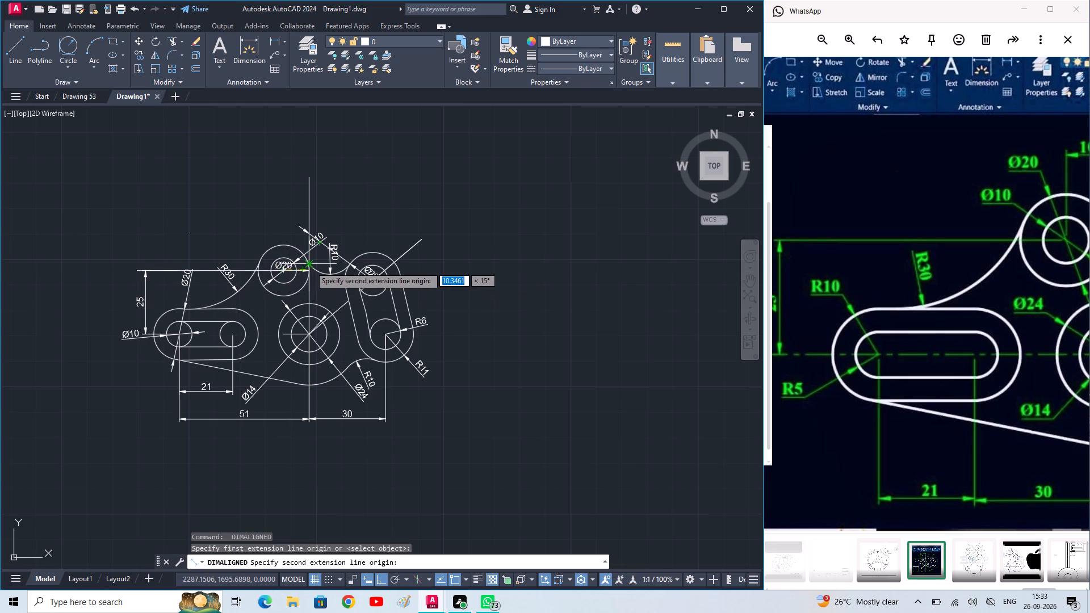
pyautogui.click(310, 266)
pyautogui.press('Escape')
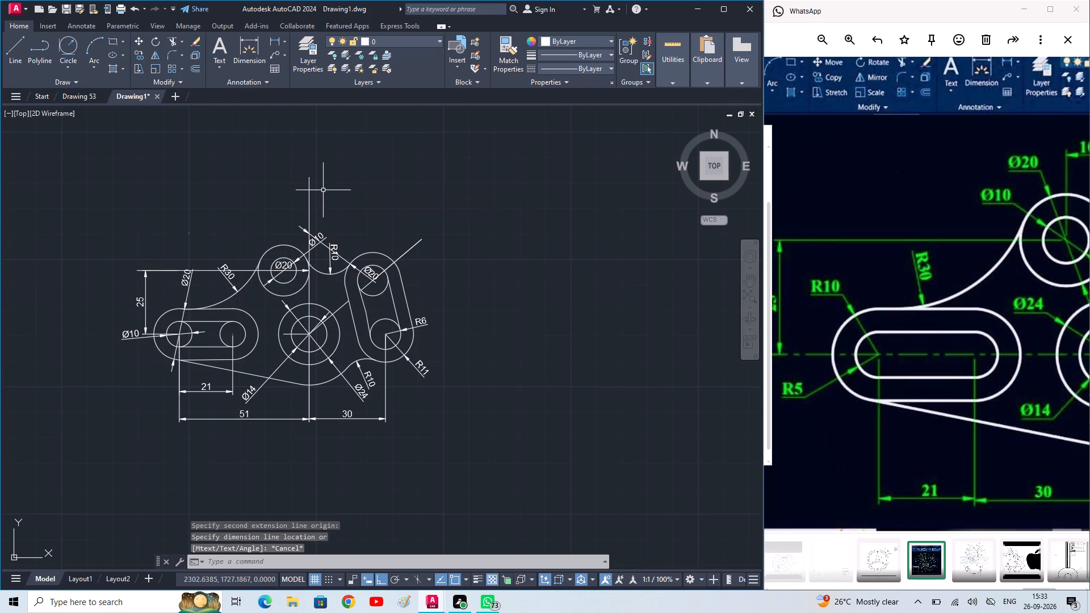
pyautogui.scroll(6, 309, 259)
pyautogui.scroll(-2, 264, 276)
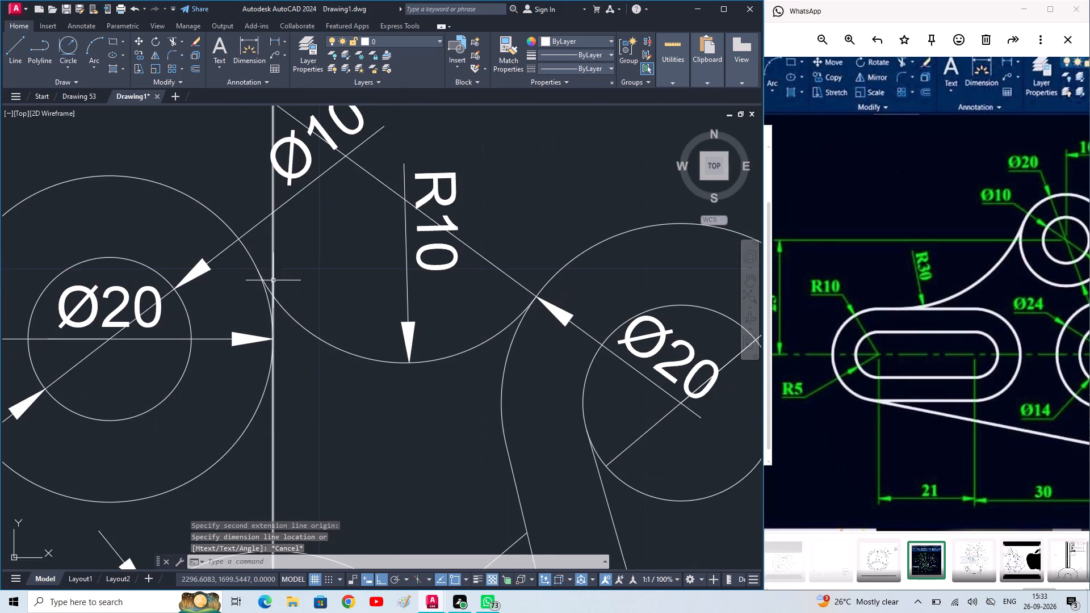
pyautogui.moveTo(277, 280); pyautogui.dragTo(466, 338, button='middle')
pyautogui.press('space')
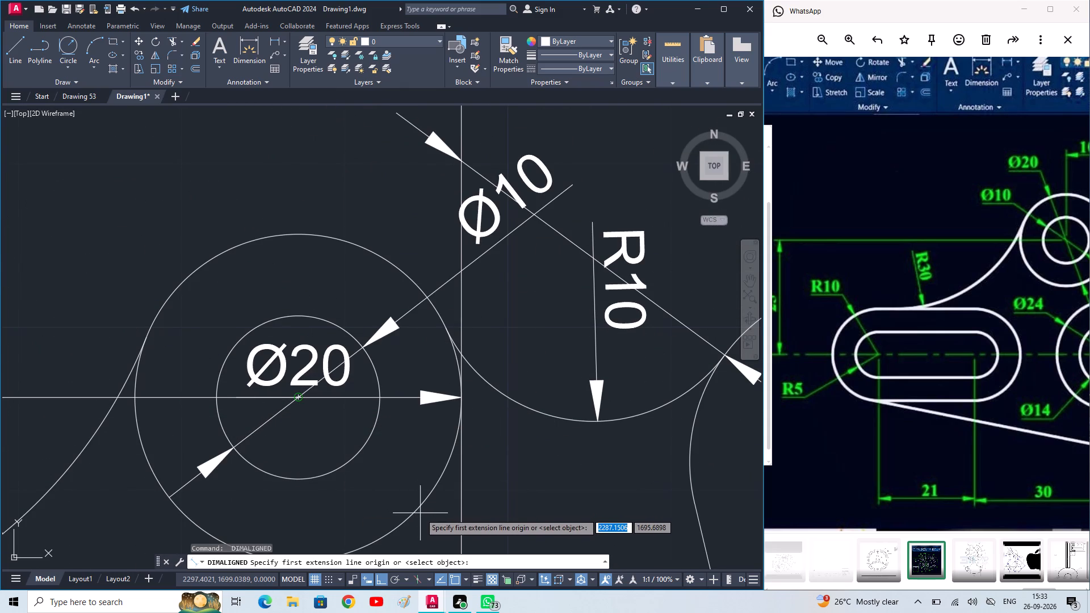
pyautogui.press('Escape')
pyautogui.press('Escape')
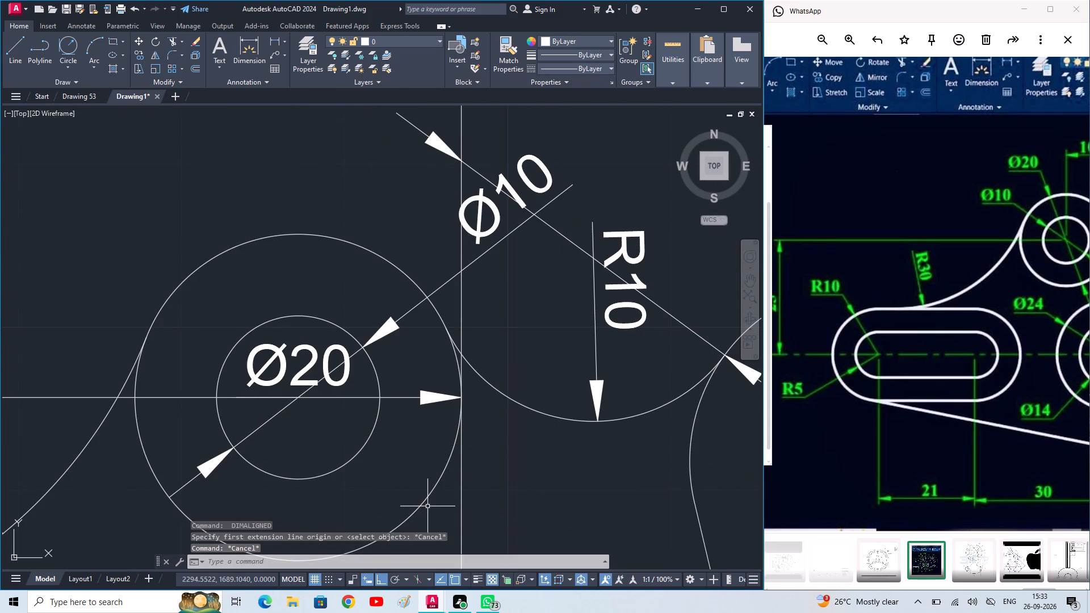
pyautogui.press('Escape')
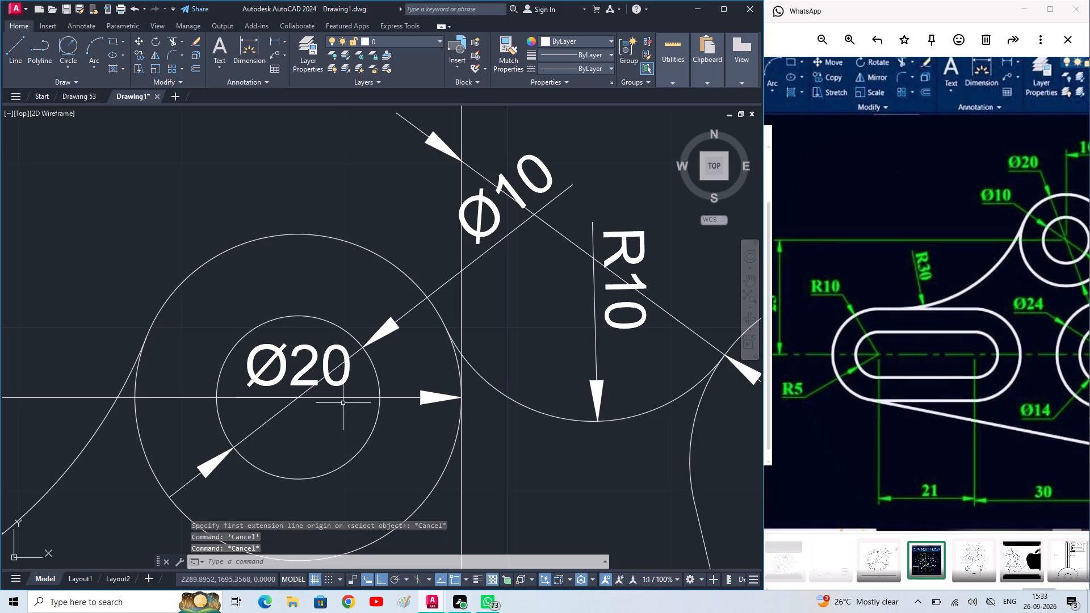
# Add a horizontal aligned dimension from the upper-left circle's centre to the vertical centre line, placed above the circle.
pyautogui.write('da')
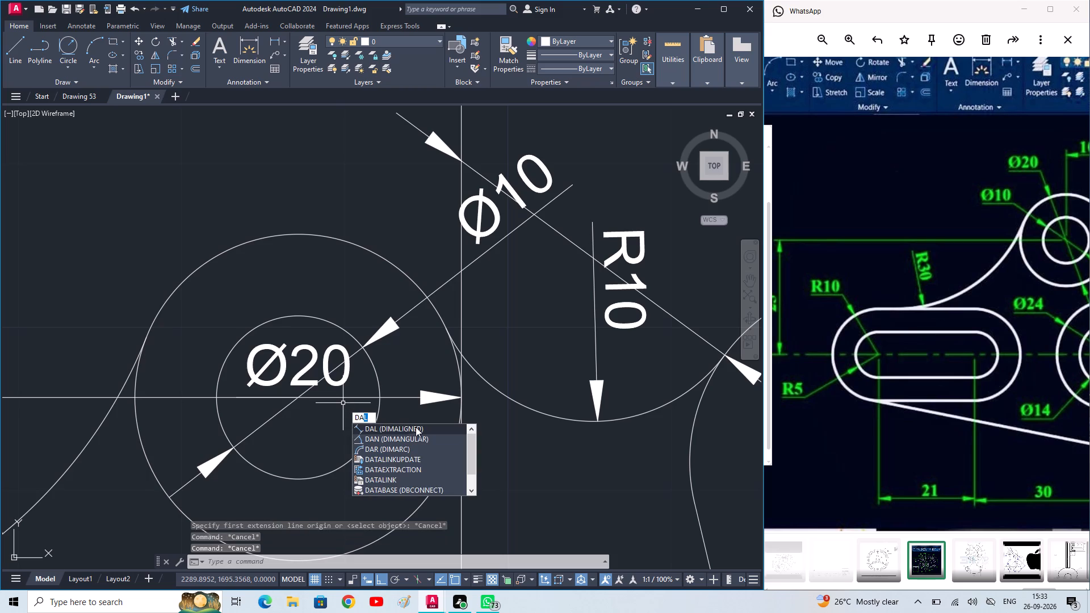
pyautogui.click(416, 428)
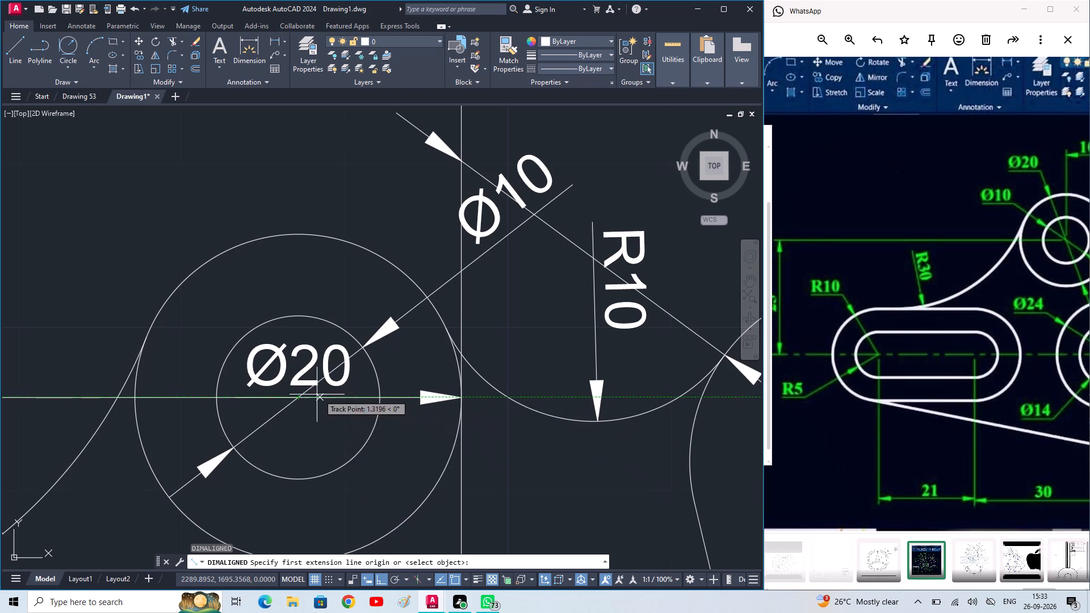
pyautogui.click(296, 396)
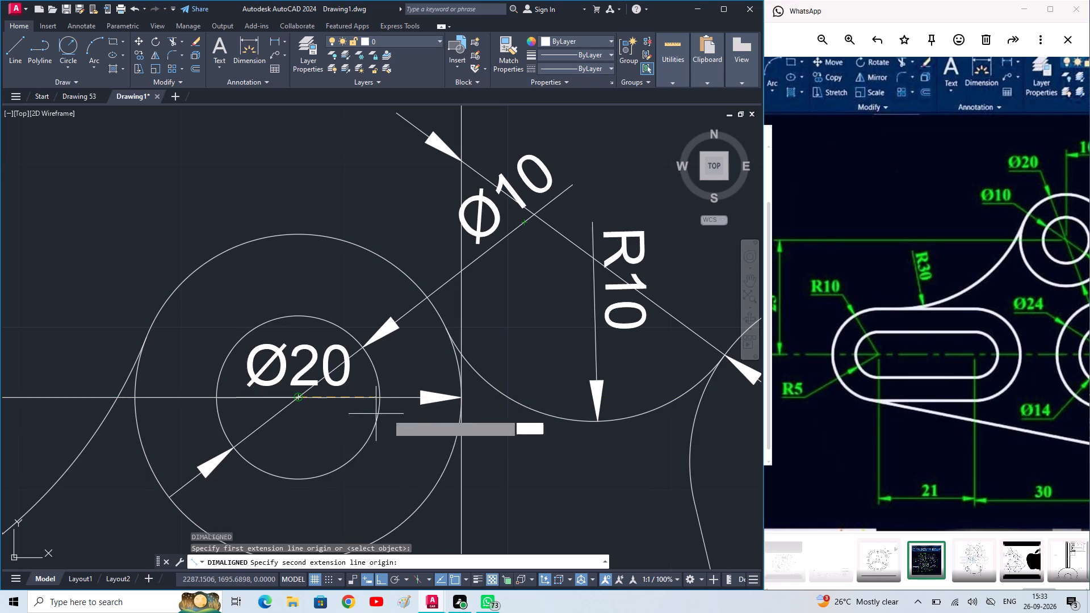
pyautogui.click(461, 400)
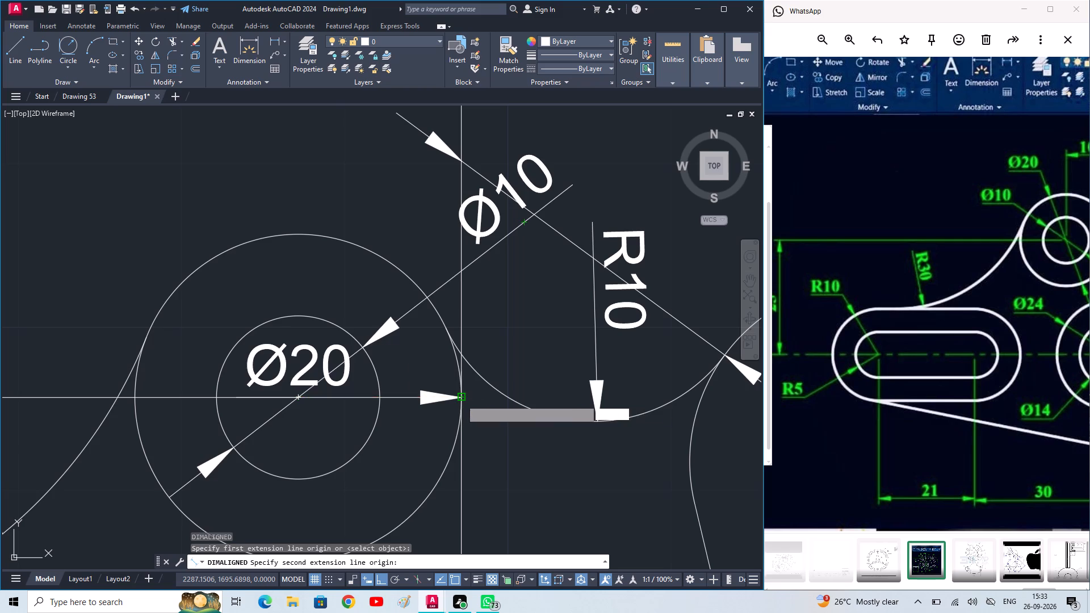
pyautogui.moveTo(467, 314); pyautogui.dragTo(406, 553, button='middle')
pyautogui.click(371, 233)
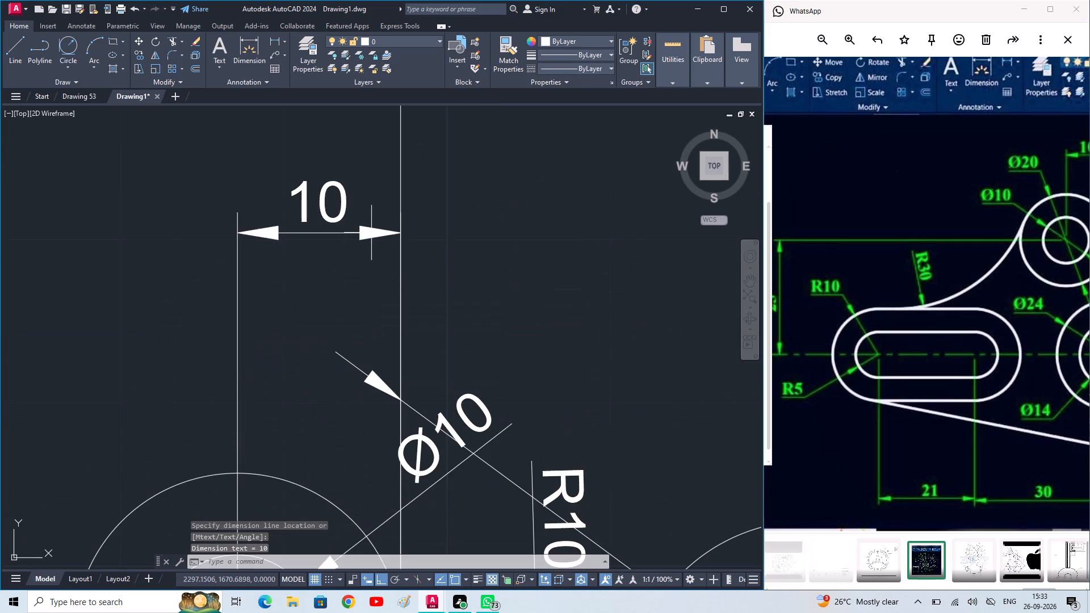
# Draw a horizontal line about 83 units long rightward from the centre of the central circles, past the right slot.
pyautogui.scroll(-3, 371, 235)
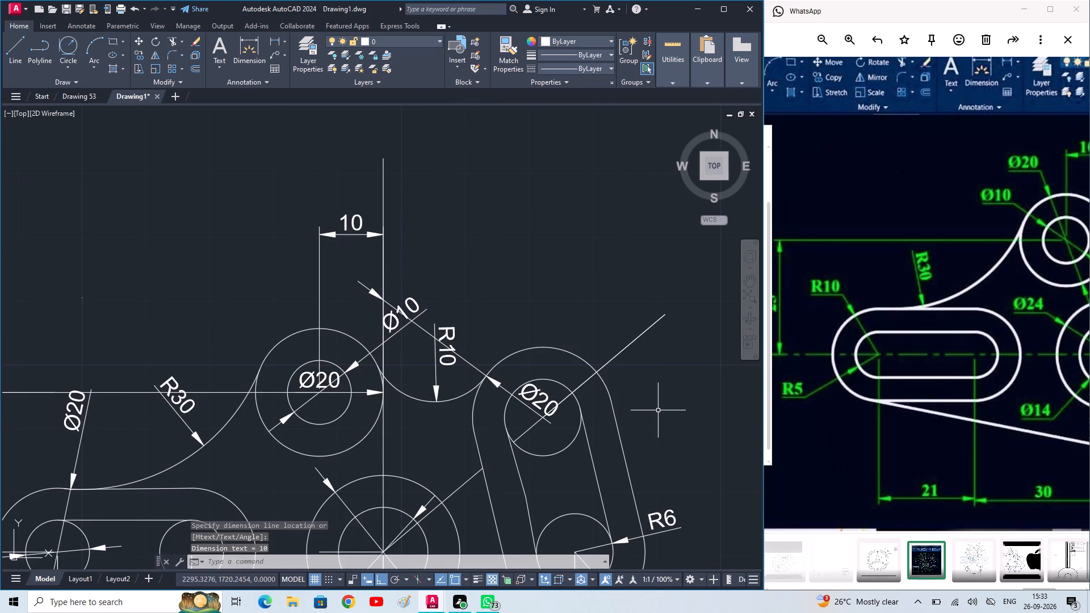
pyautogui.moveTo(651, 404); pyautogui.dragTo(510, 335, button='middle')
pyautogui.moveTo(564, 391); pyautogui.dragTo(455, 281, button='middle')
pyautogui.scroll(-1, 454, 280)
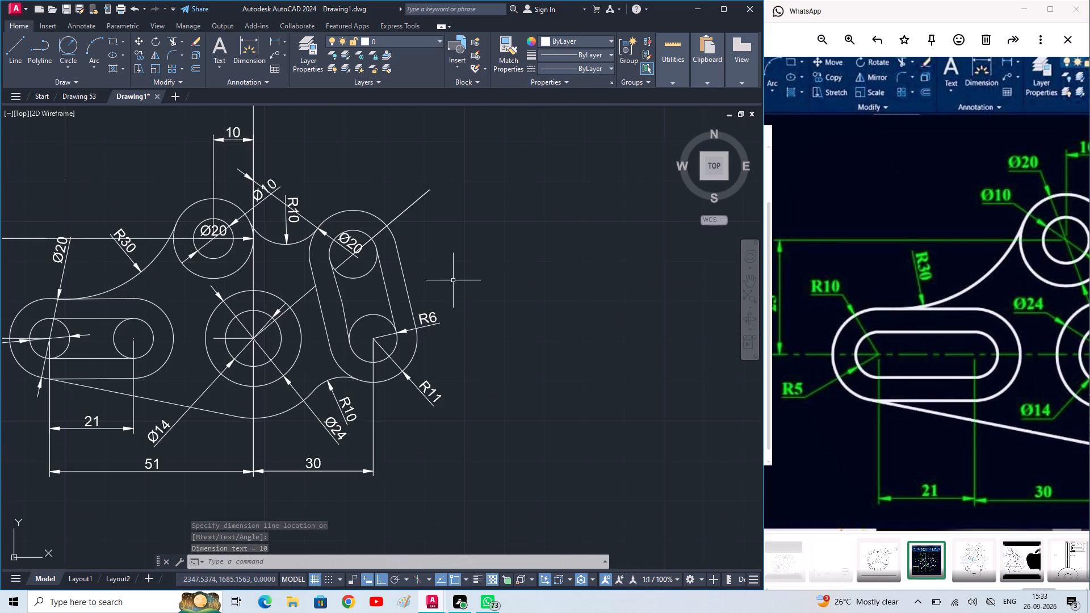
pyautogui.press('l')
pyautogui.press('space')
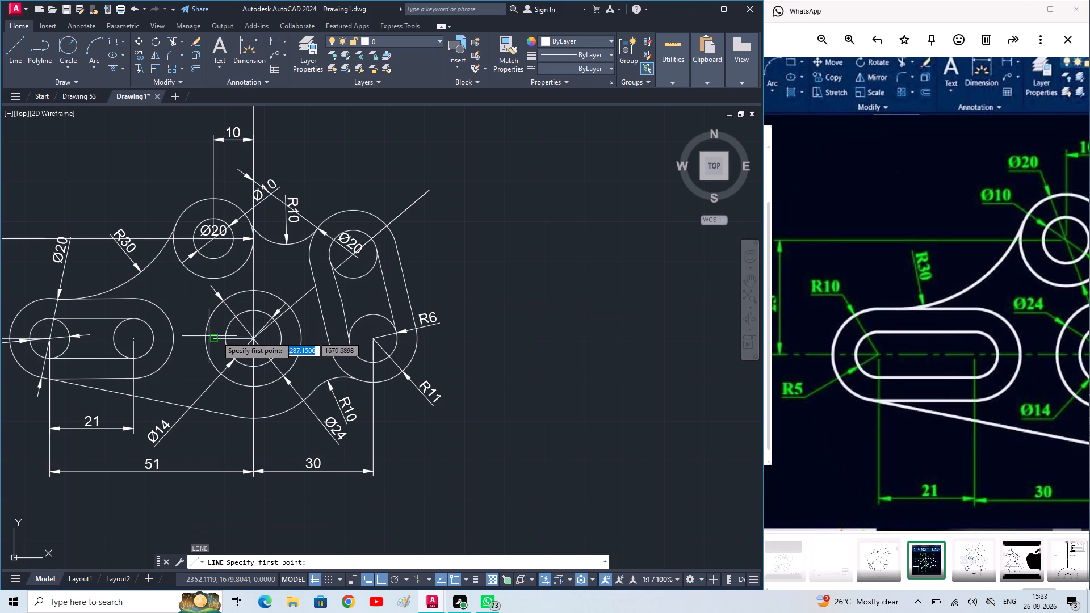
pyautogui.click(254, 337)
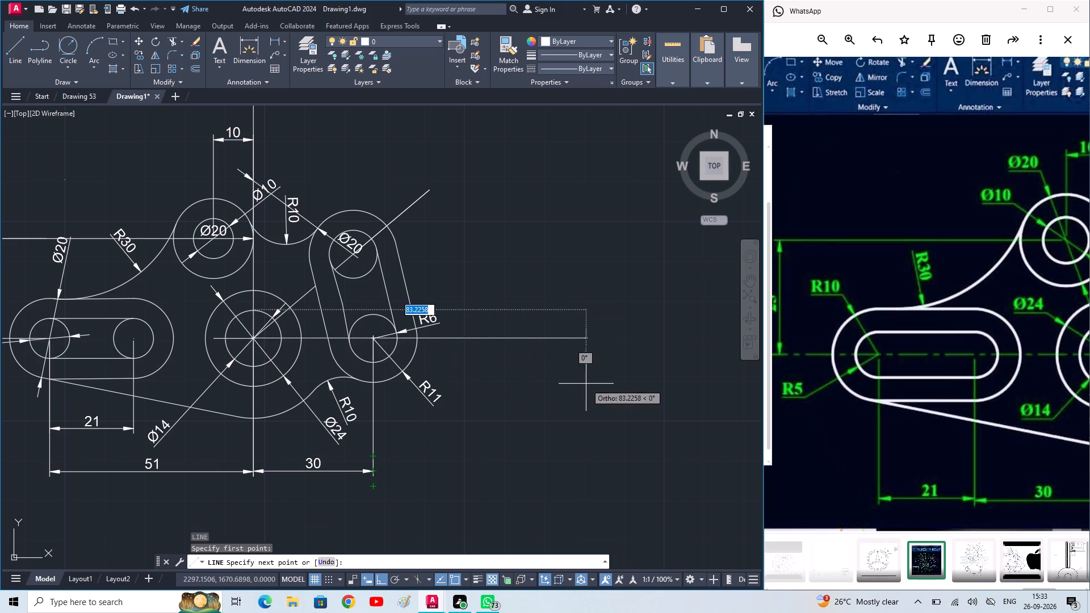
pyautogui.click(586, 384)
pyautogui.press('space')
# Add an angular dimension between the inclined line through the right slot and the horizontal centre line, placed right of the slot.
pyautogui.write('dr')
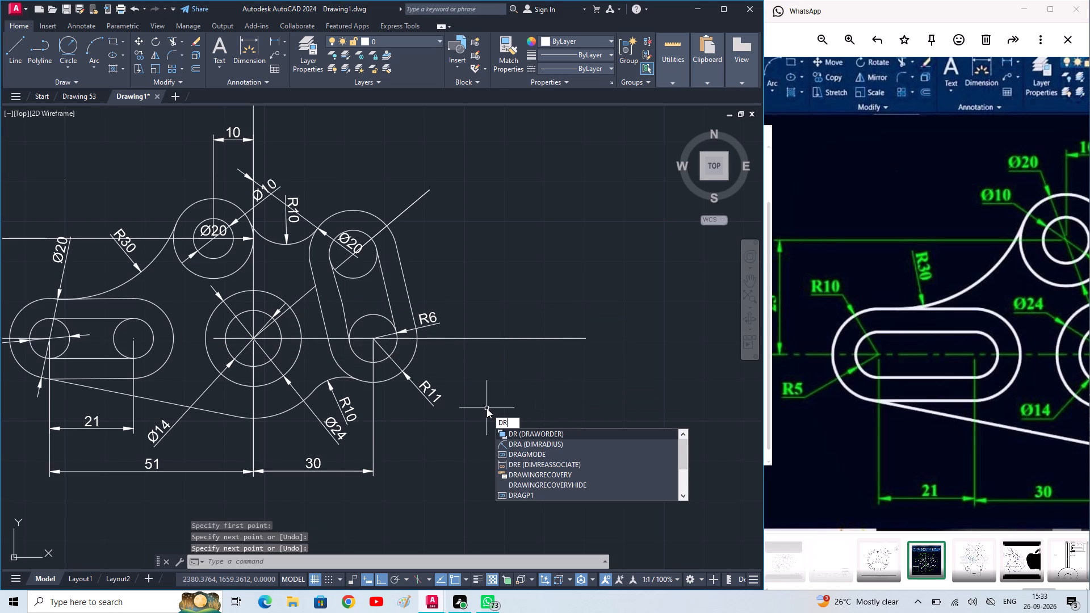
pyautogui.press('BackSpace')
pyautogui.write('an')
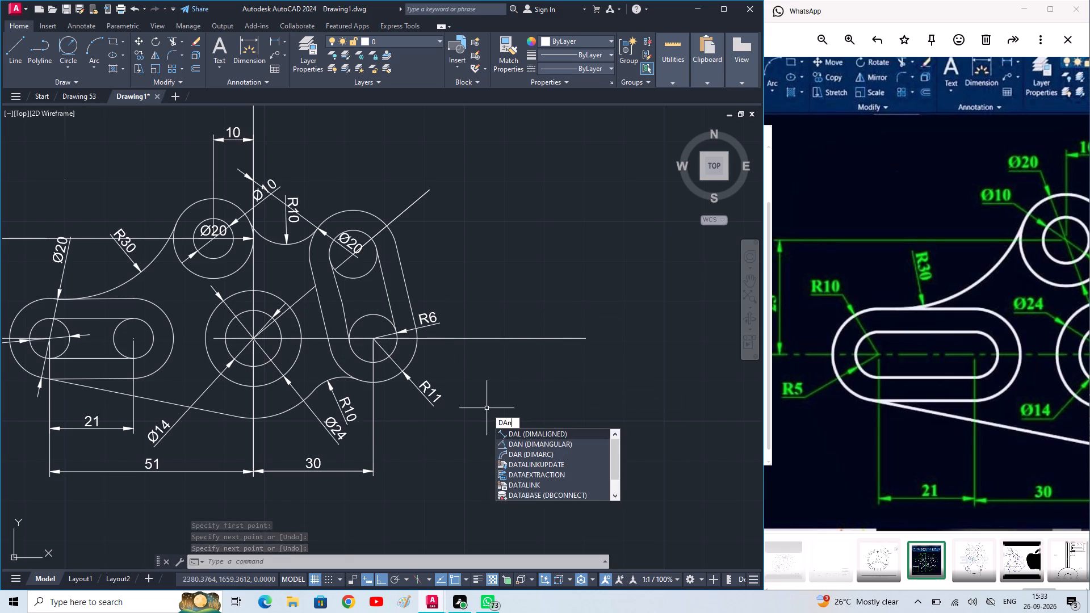
pyautogui.press('space')
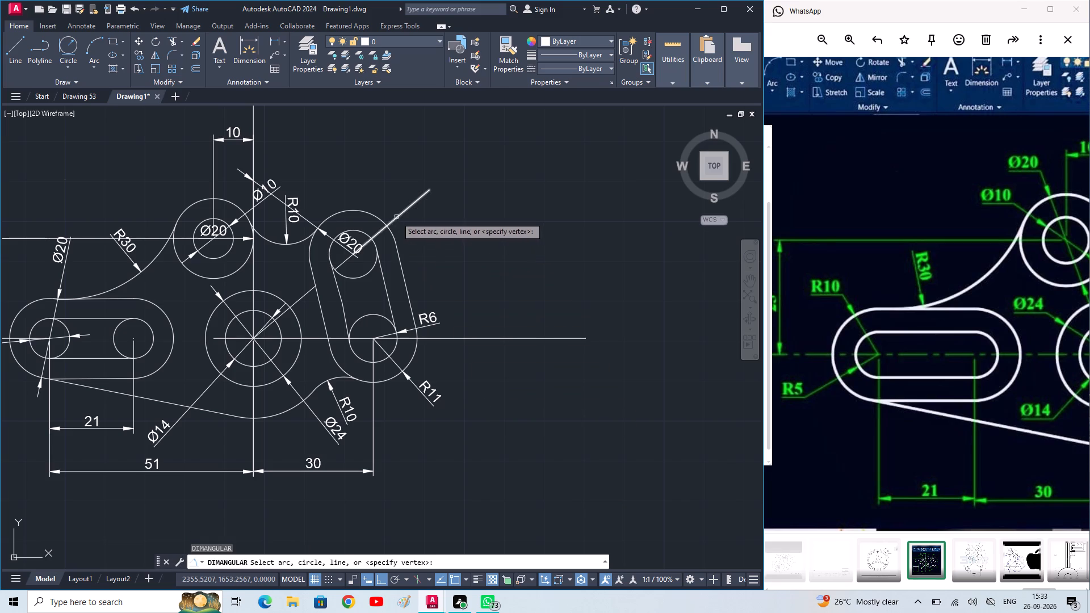
pyautogui.click(396, 216)
pyautogui.click(489, 339)
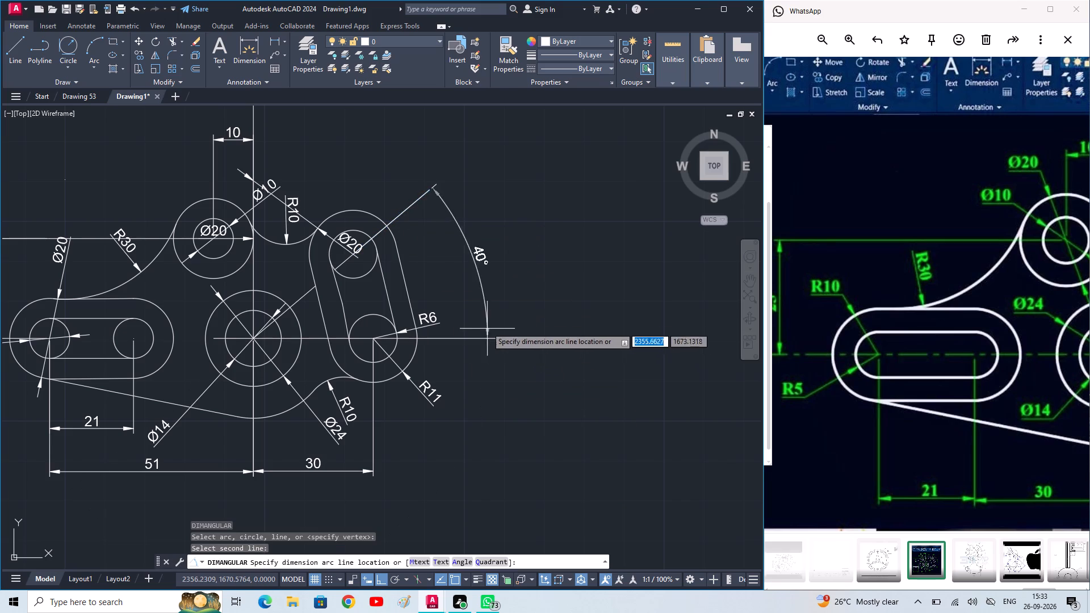
pyautogui.click(466, 295)
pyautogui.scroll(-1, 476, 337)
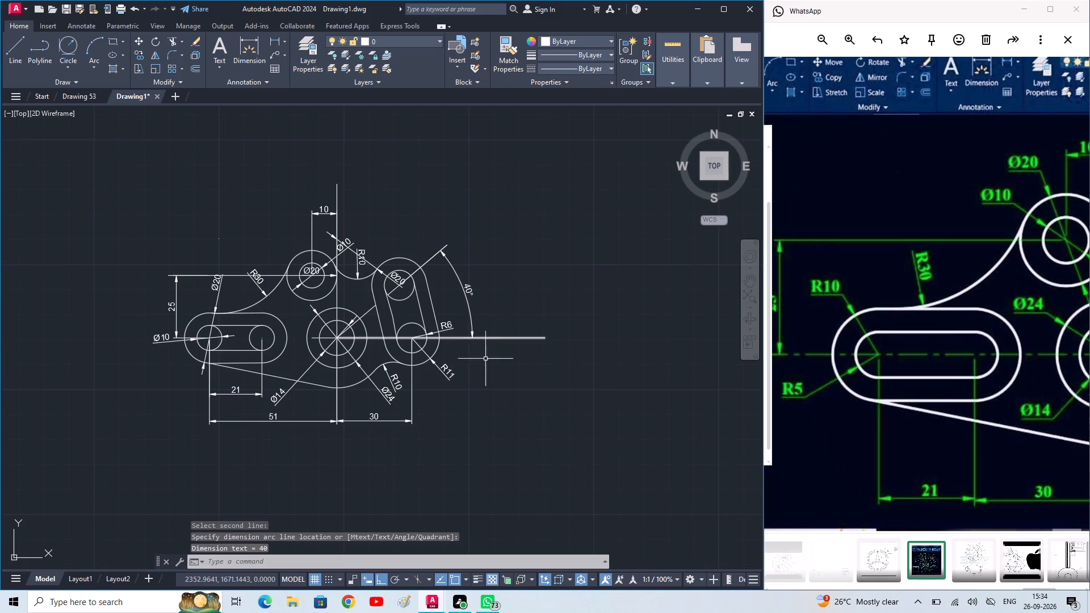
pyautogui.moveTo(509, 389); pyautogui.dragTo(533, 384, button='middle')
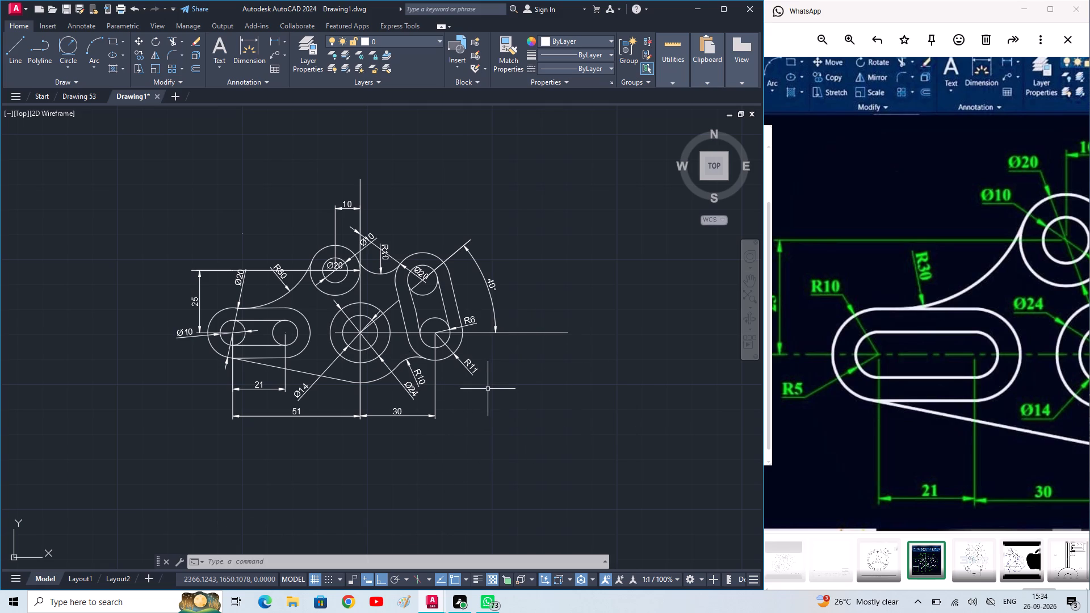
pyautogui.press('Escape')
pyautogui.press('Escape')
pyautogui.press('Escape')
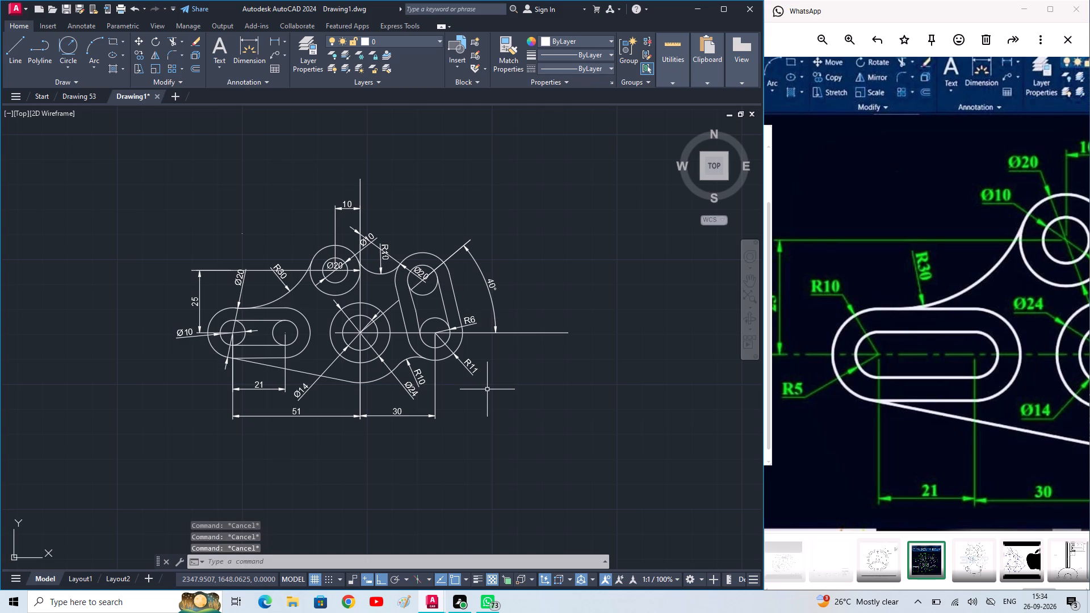
# Trim the inner circle arcs crossing the inside of the inclined right slot, including the leftover piece beside its upper end.
pyautogui.write('tr')
pyautogui.press('space')
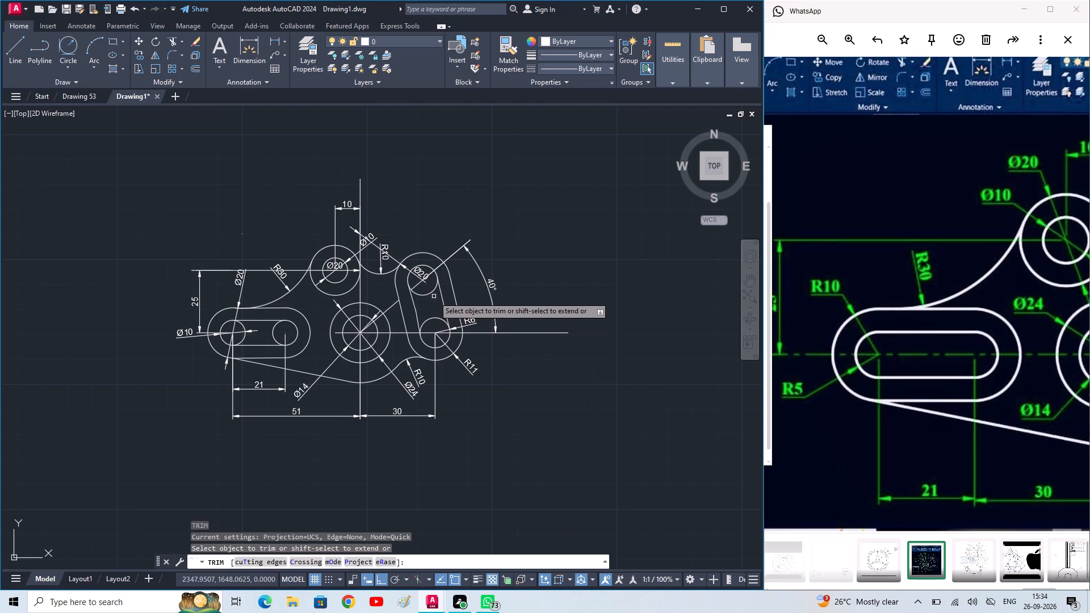
pyautogui.click(430, 291)
pyautogui.click(441, 319)
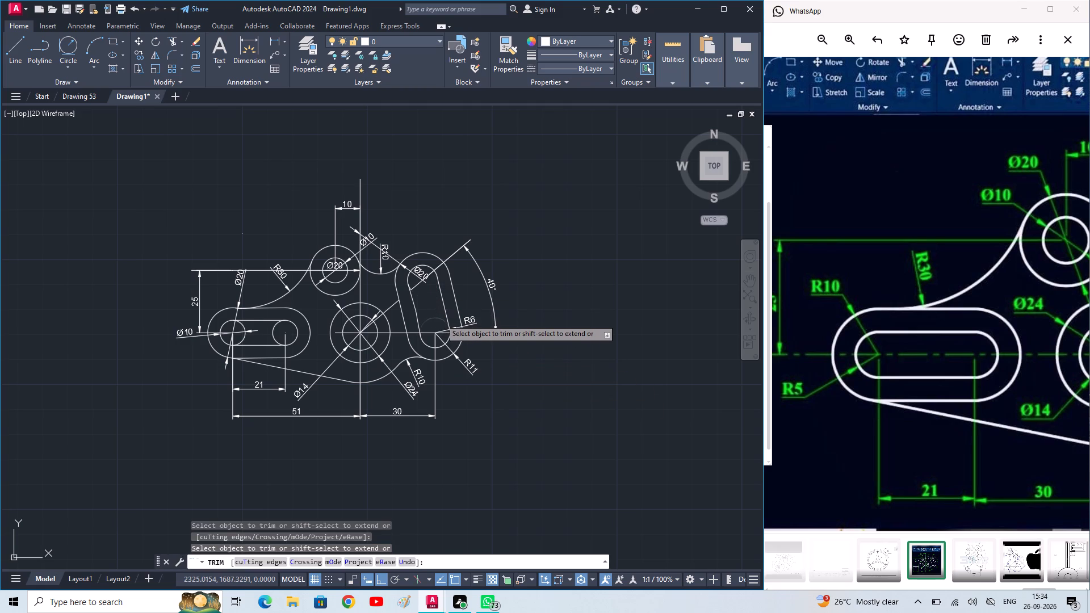
pyautogui.scroll(2, 432, 304)
pyautogui.moveTo(428, 317); pyautogui.dragTo(443, 379, button='middle')
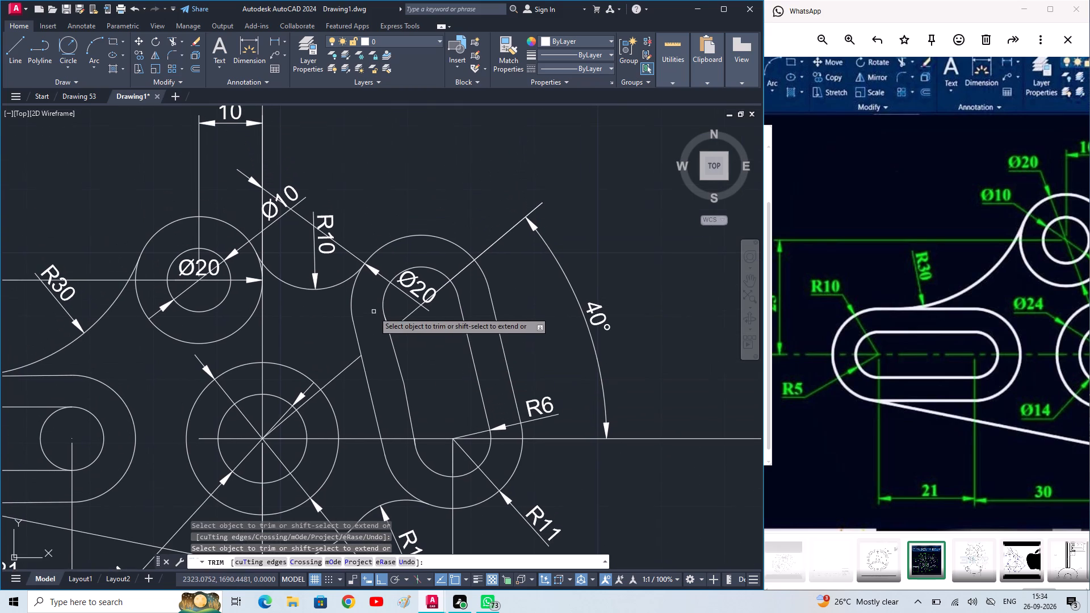
pyautogui.scroll(2, 389, 321)
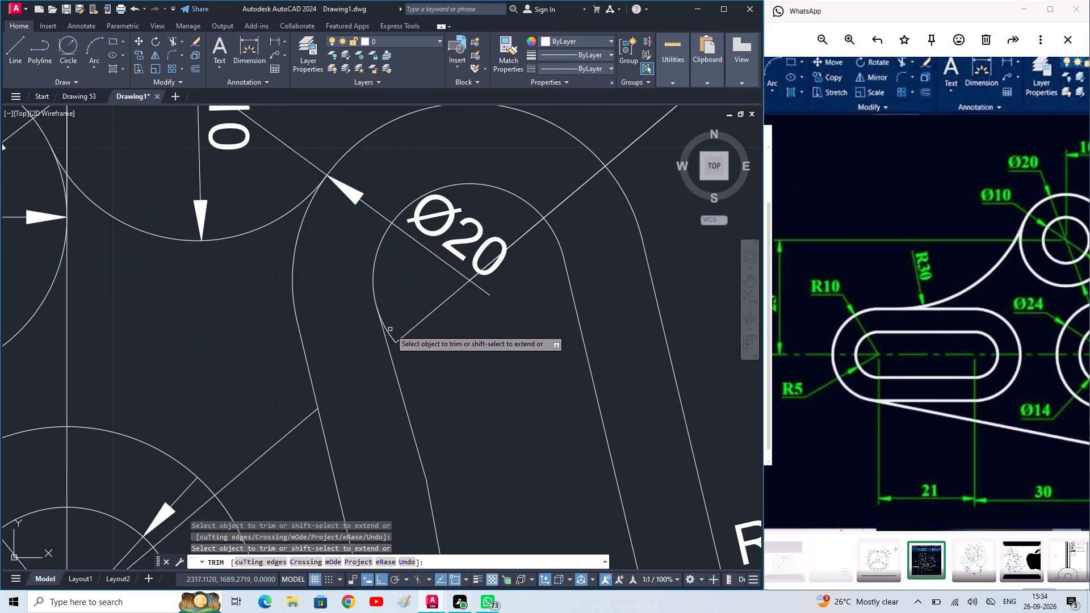
pyautogui.click(390, 334)
pyautogui.scroll(-2, 412, 355)
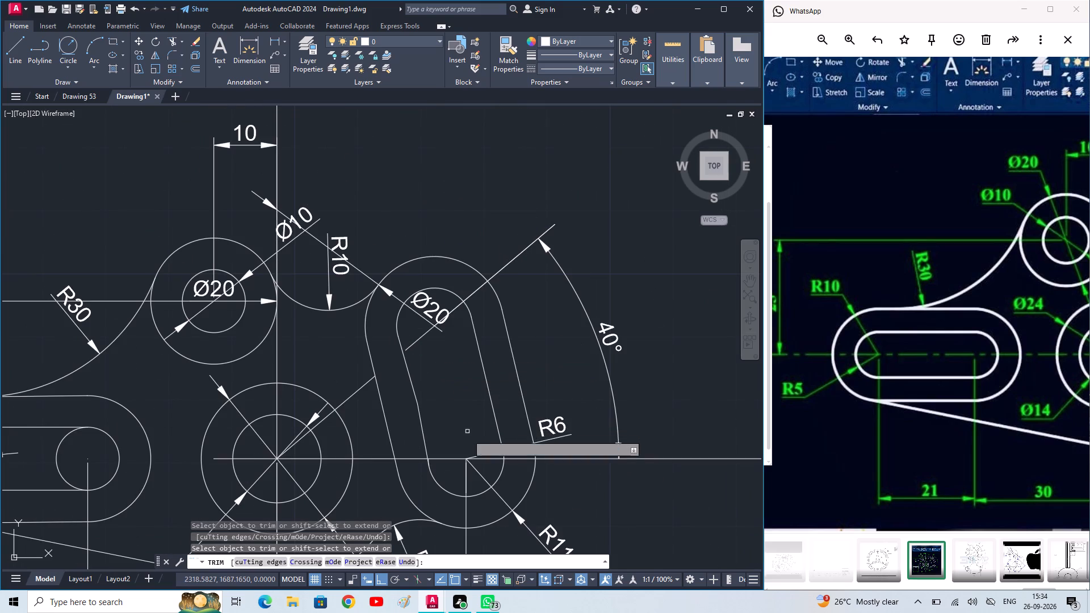
pyautogui.scroll(-2, 463, 446)
pyautogui.moveTo(528, 532); pyautogui.dragTo(501, 497, button='middle')
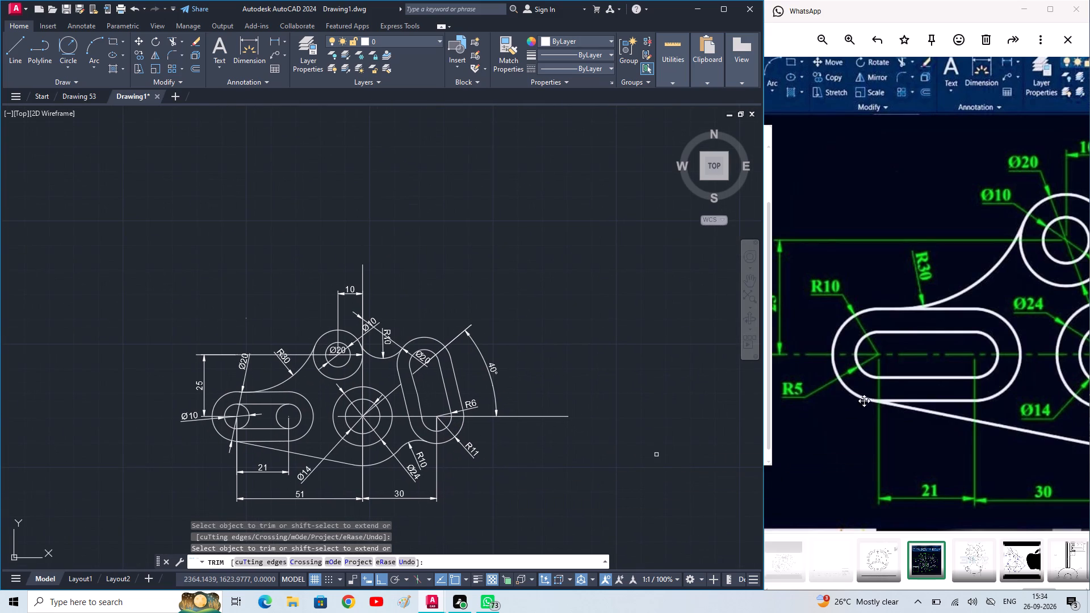
# Switch to the WhatsApp reference image and examine more of the wrench plate's dimensions.
pyautogui.scroll(-2, 873, 392)
pyautogui.scroll(-2, 979, 418)
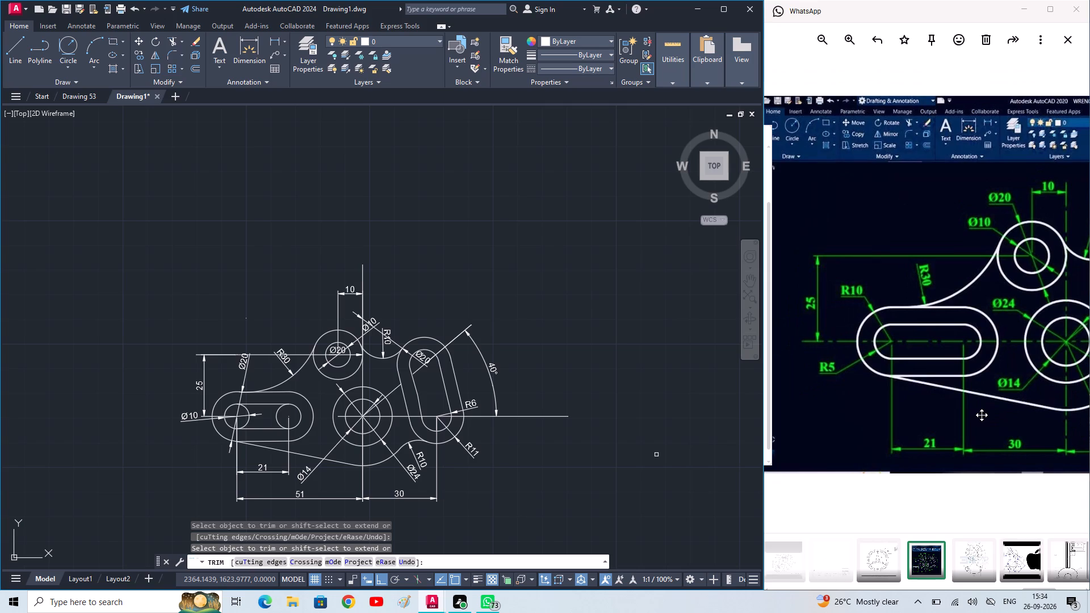
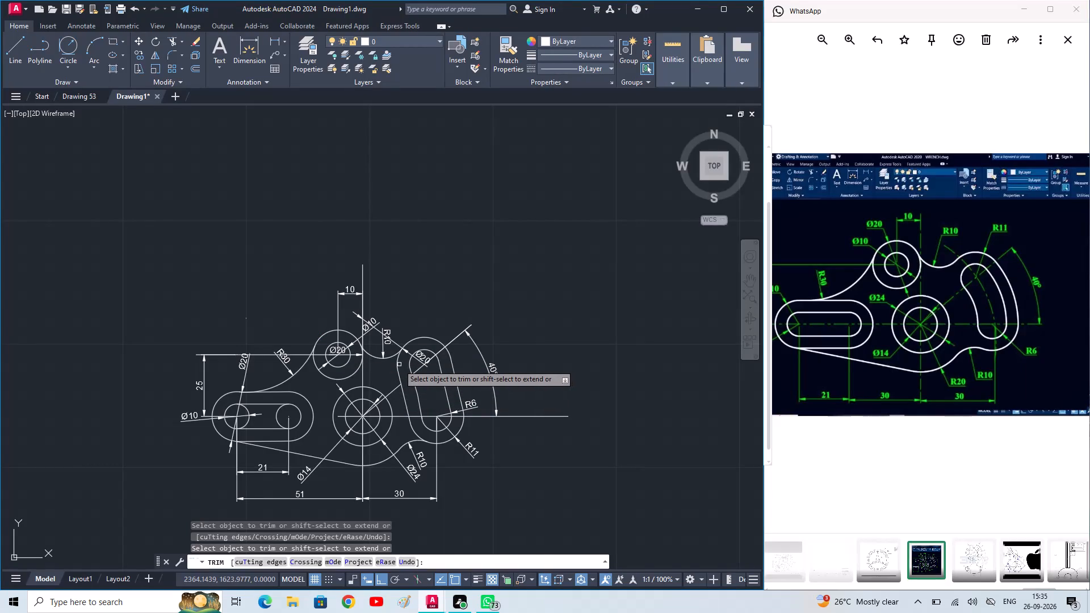
# Trim away the right slot's outer outline on the side facing the central circles, including the lower R11 arc portion and leftover fragment.
pyautogui.click(398, 364)
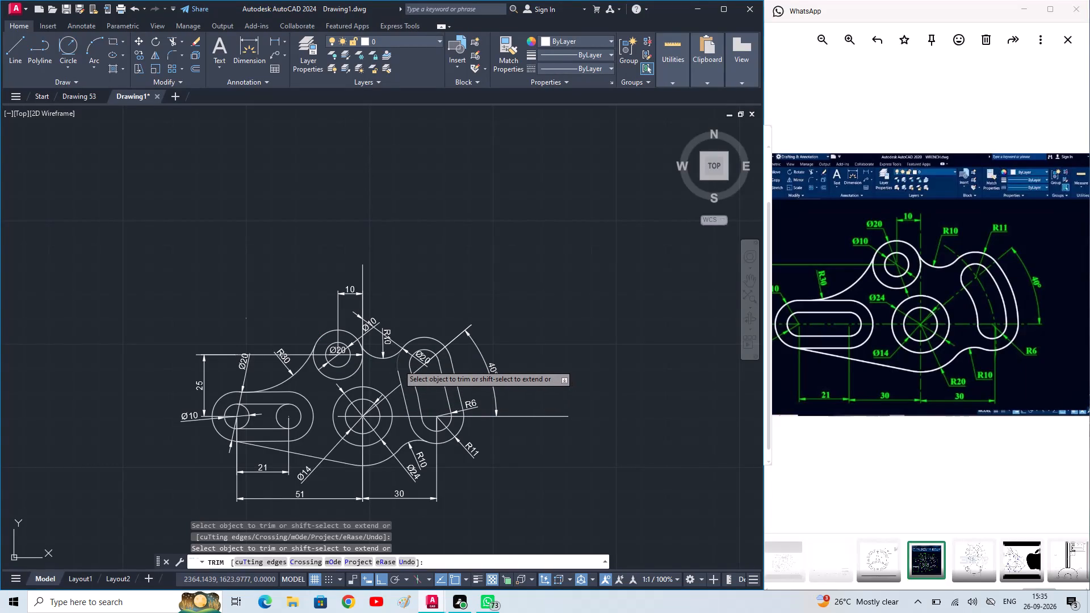
pyautogui.click(399, 375)
pyautogui.click(404, 393)
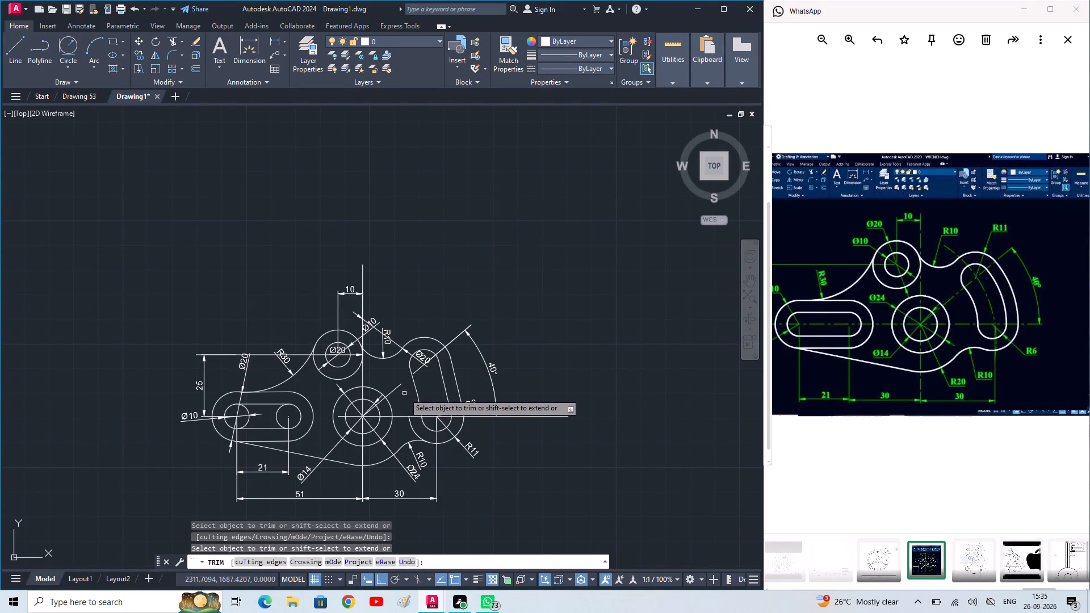
pyautogui.click(413, 429)
pyautogui.scroll(1, 413, 426)
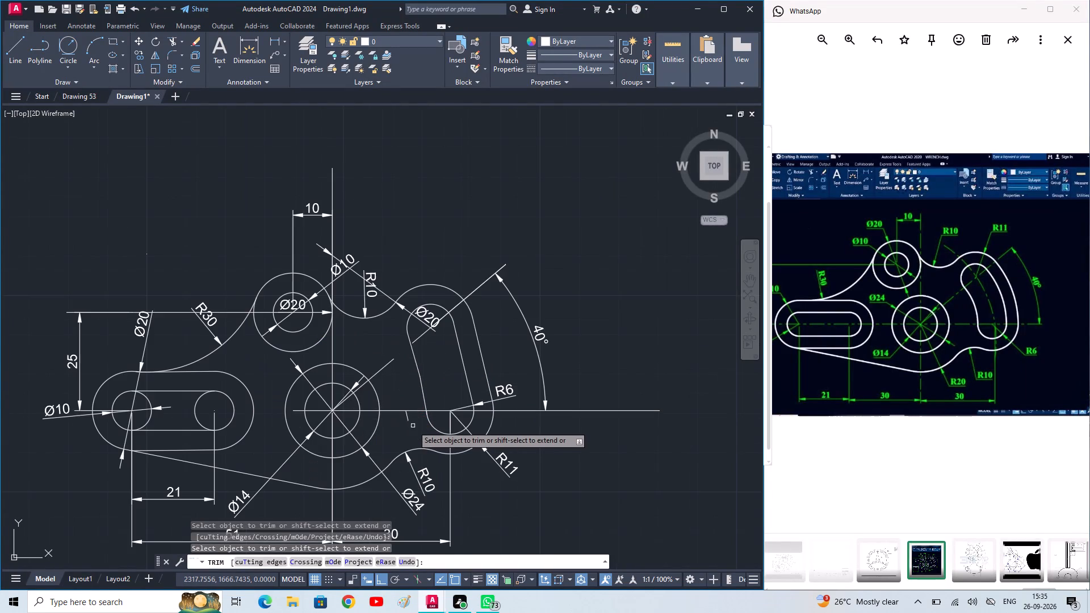
pyautogui.click(406, 419)
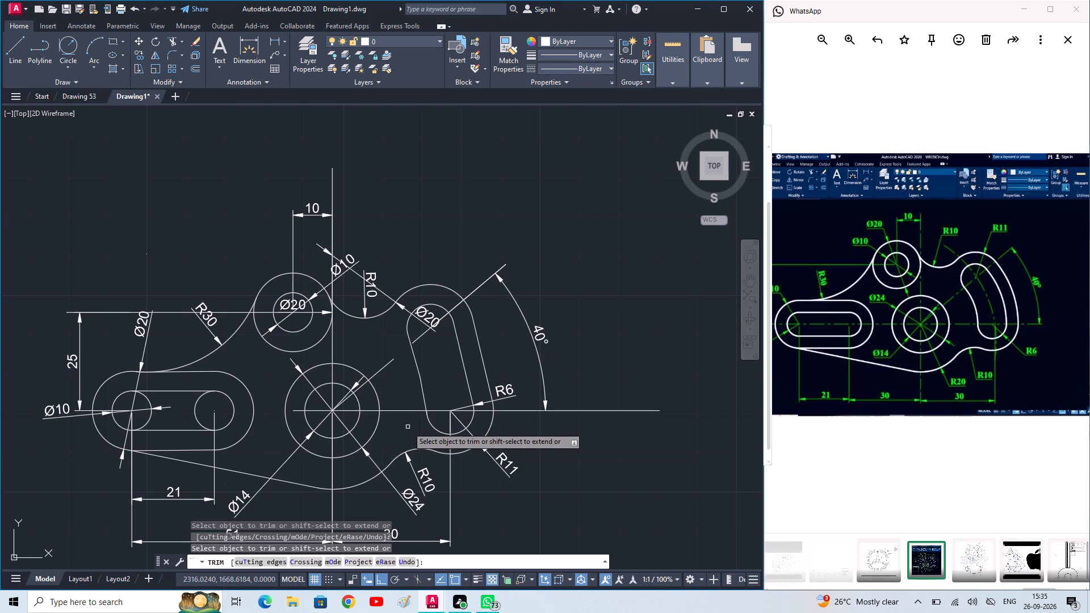
pyautogui.scroll(-1, 408, 427)
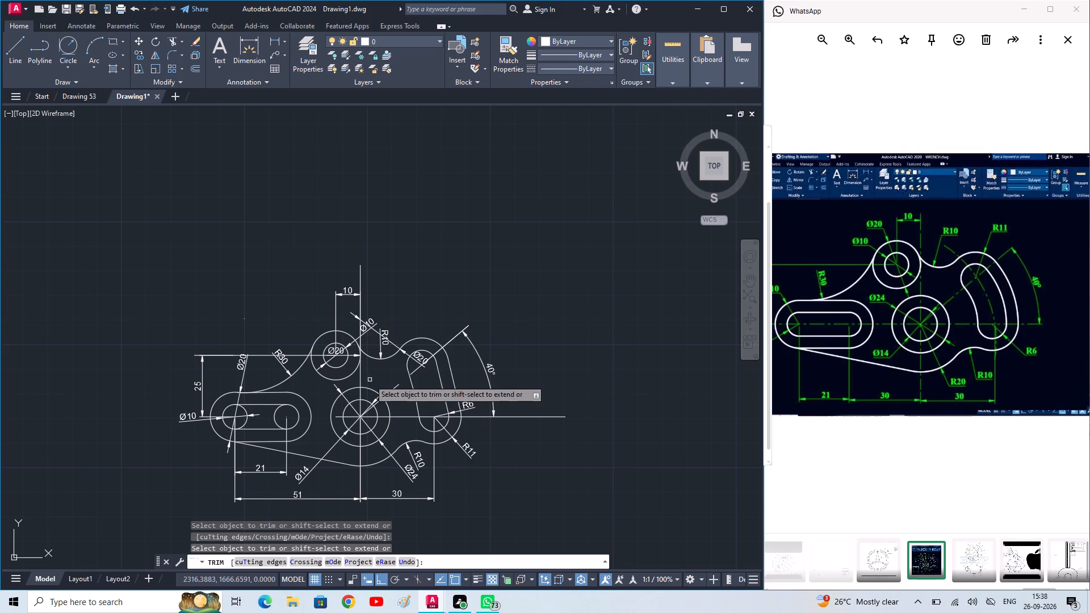
pyautogui.press('Escape')
pyautogui.press('Escape')
pyautogui.press('Escape')
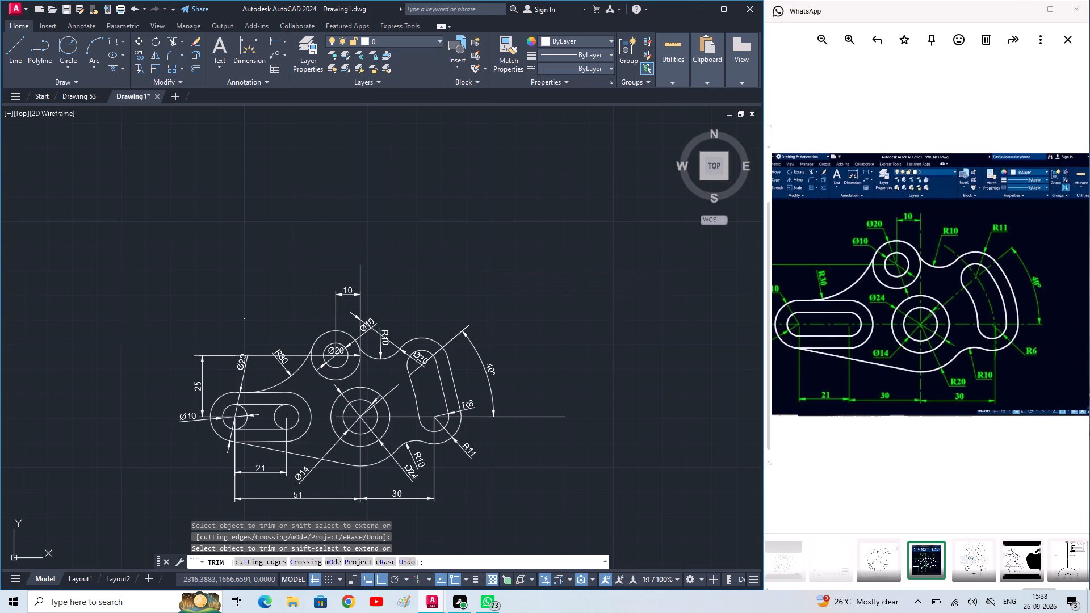
pyautogui.press('Escape')
pyautogui.press('Escape')
pyautogui.press('Escape')
pyautogui.press('Escape')
pyautogui.press('Escape')
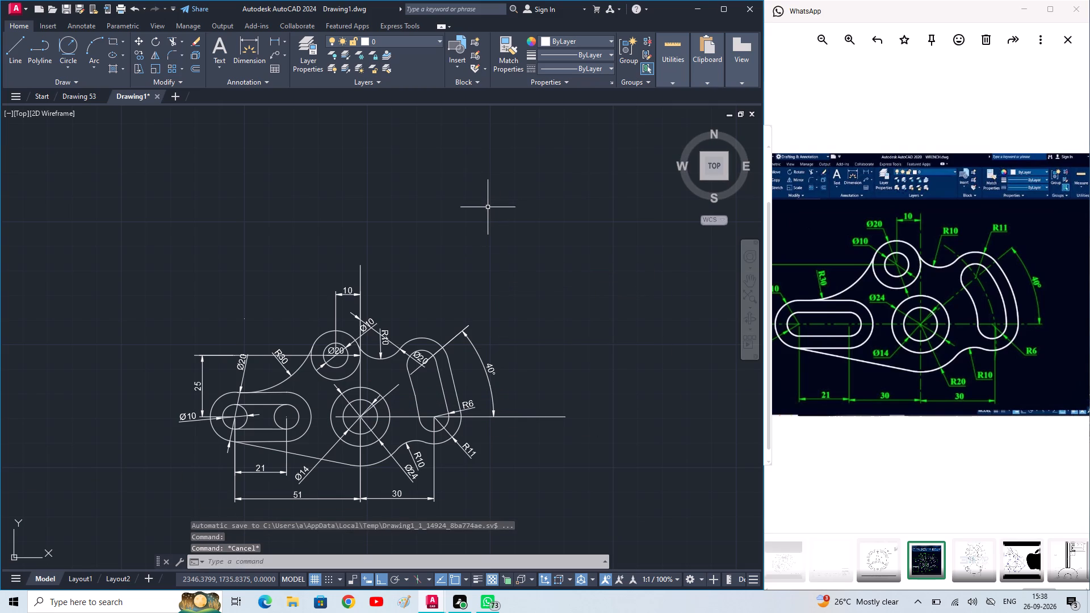
pyautogui.press('Escape')
pyautogui.press('Escape')
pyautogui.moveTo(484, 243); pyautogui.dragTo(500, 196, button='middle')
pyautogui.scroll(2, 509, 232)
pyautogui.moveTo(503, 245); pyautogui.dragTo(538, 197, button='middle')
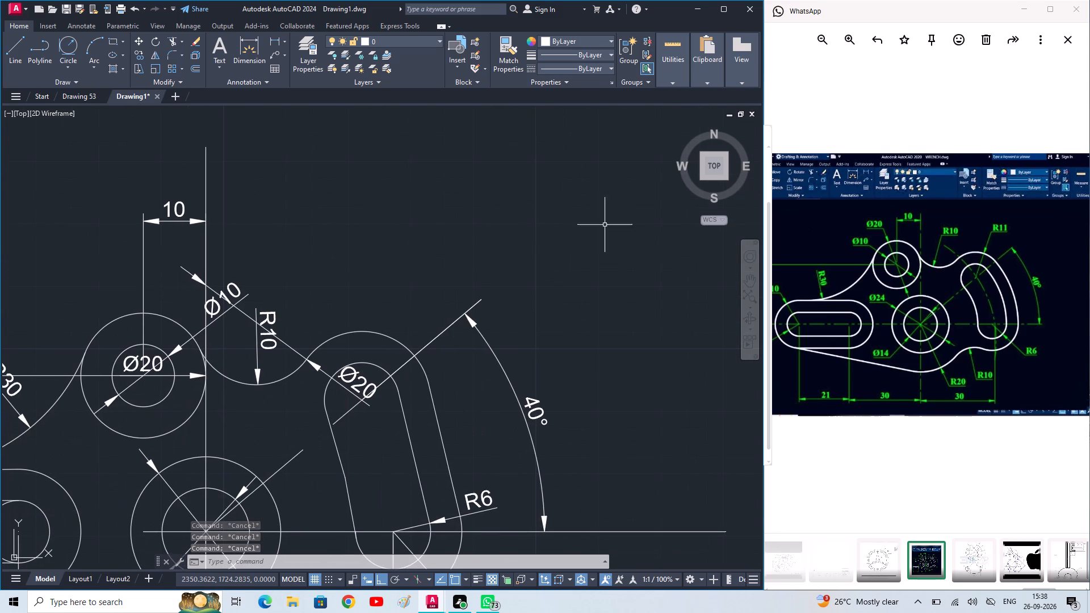
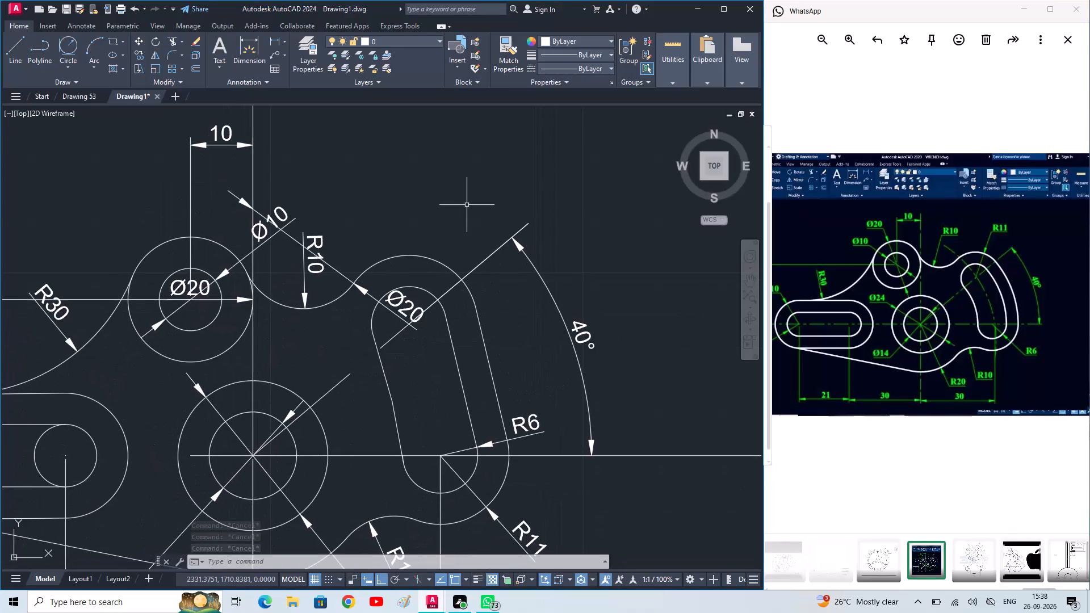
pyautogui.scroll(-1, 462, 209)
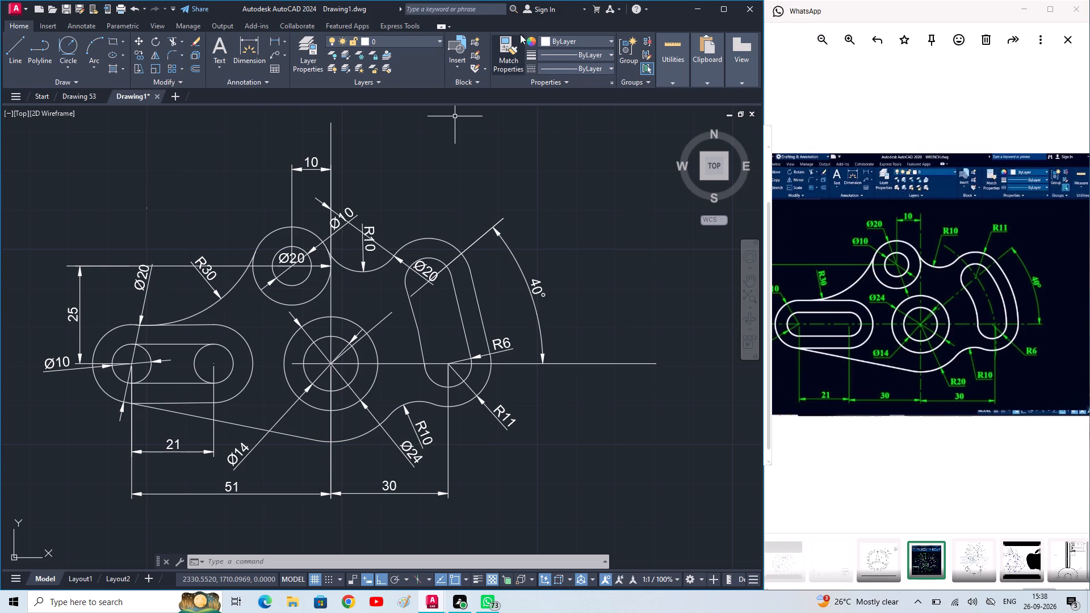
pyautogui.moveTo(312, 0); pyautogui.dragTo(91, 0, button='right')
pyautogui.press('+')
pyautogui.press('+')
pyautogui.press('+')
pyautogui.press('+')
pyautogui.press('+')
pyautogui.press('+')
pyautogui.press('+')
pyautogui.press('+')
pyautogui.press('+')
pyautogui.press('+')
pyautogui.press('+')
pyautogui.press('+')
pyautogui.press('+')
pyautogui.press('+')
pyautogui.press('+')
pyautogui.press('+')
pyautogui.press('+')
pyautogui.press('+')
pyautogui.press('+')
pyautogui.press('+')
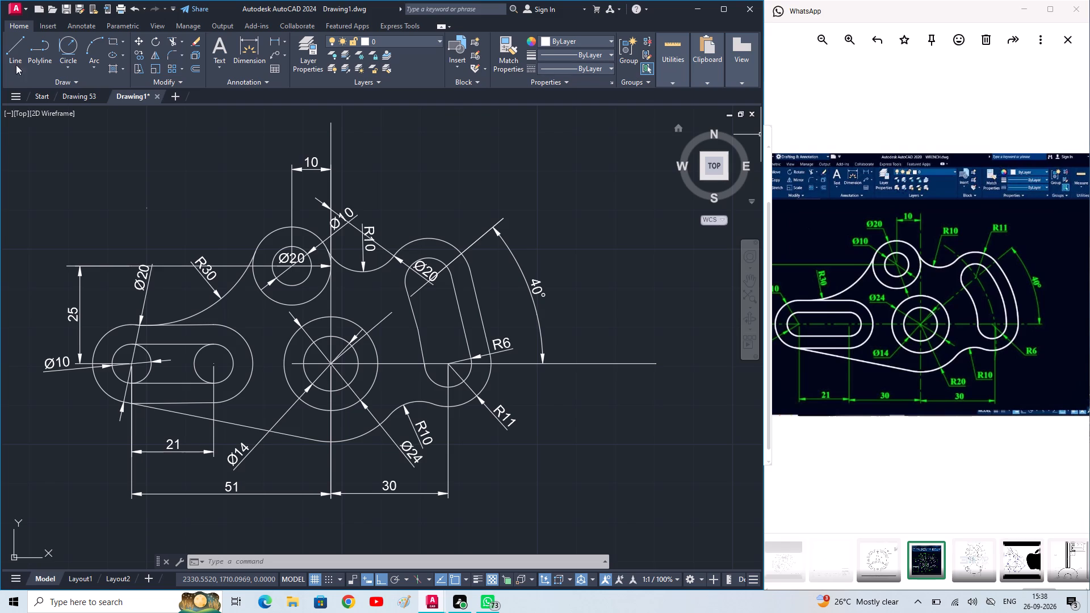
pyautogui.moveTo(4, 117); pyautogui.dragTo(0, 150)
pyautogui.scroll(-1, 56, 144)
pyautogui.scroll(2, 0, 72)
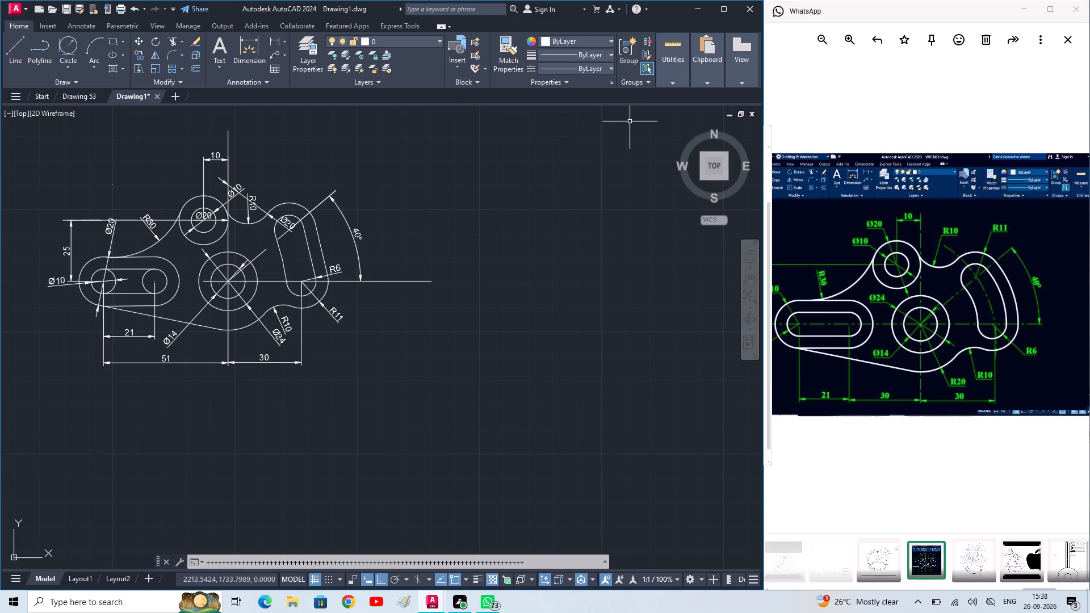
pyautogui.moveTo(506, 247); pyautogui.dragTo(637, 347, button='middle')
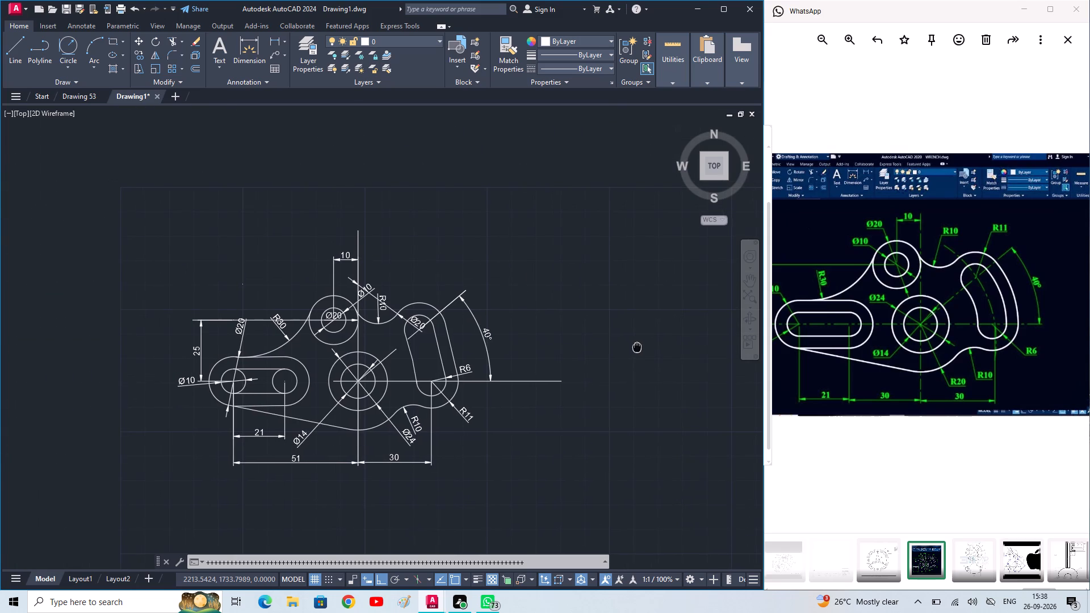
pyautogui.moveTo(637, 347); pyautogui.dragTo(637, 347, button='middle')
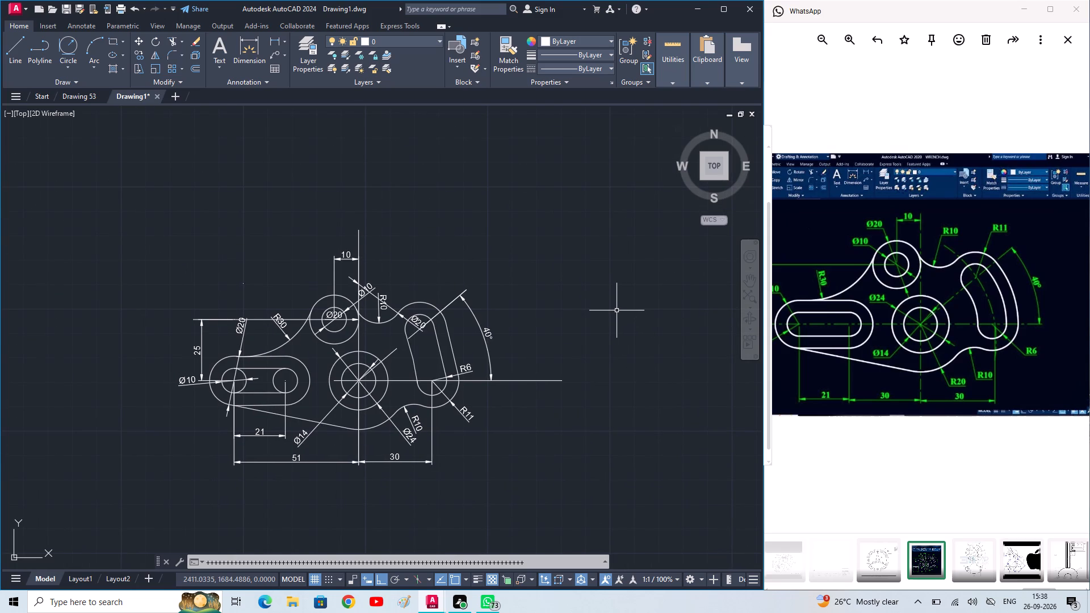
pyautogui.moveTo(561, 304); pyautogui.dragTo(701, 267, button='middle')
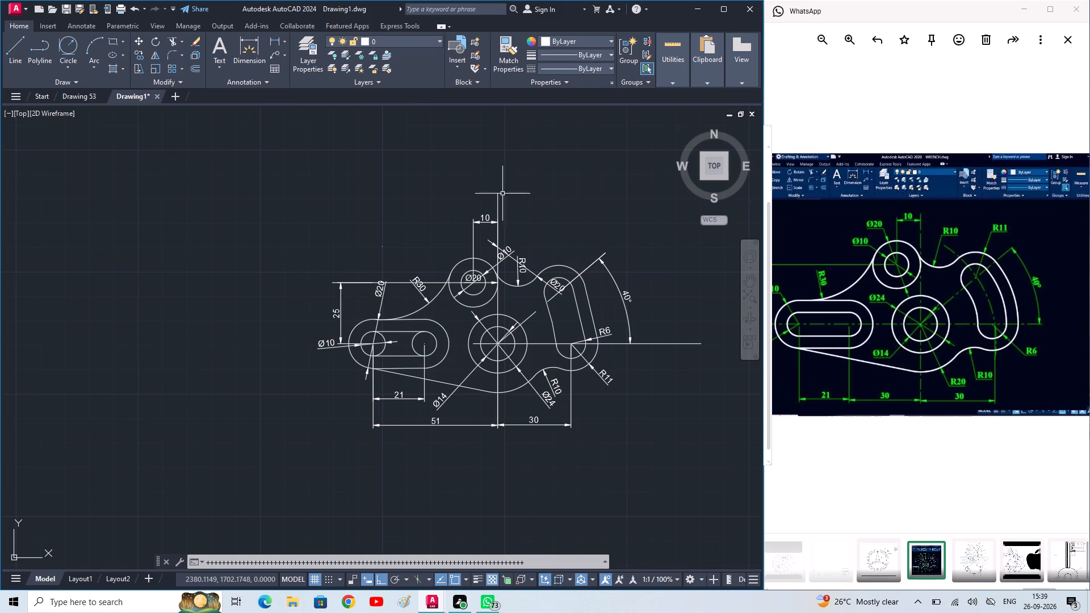
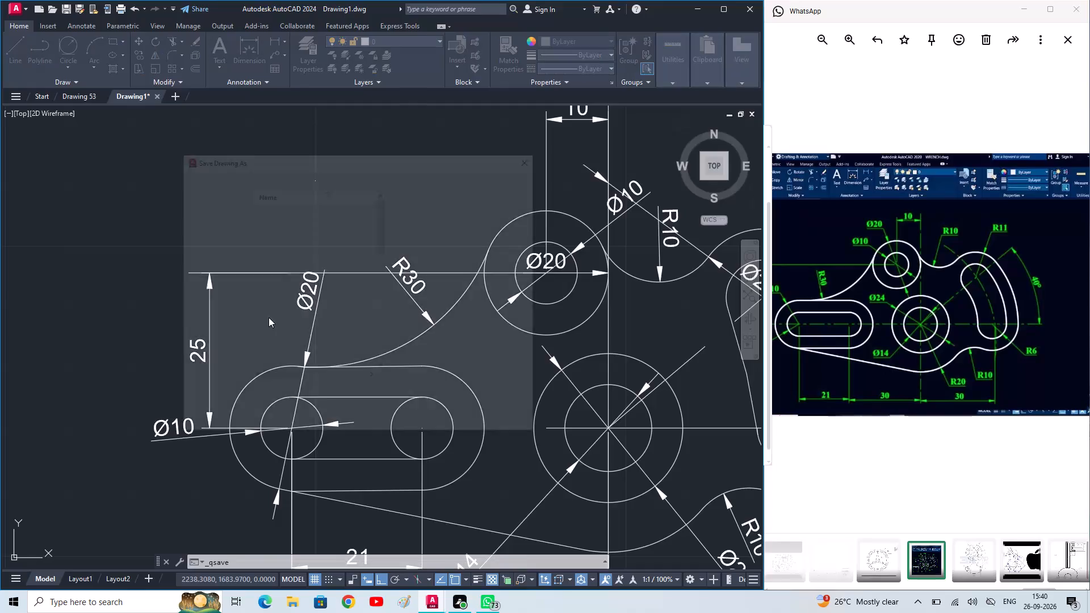
# Save the wrench plate drawing in the Documents folder under the name Drawing 54, following the naming of Drawing 53.
pyautogui.scroll(-2, 340, 313)
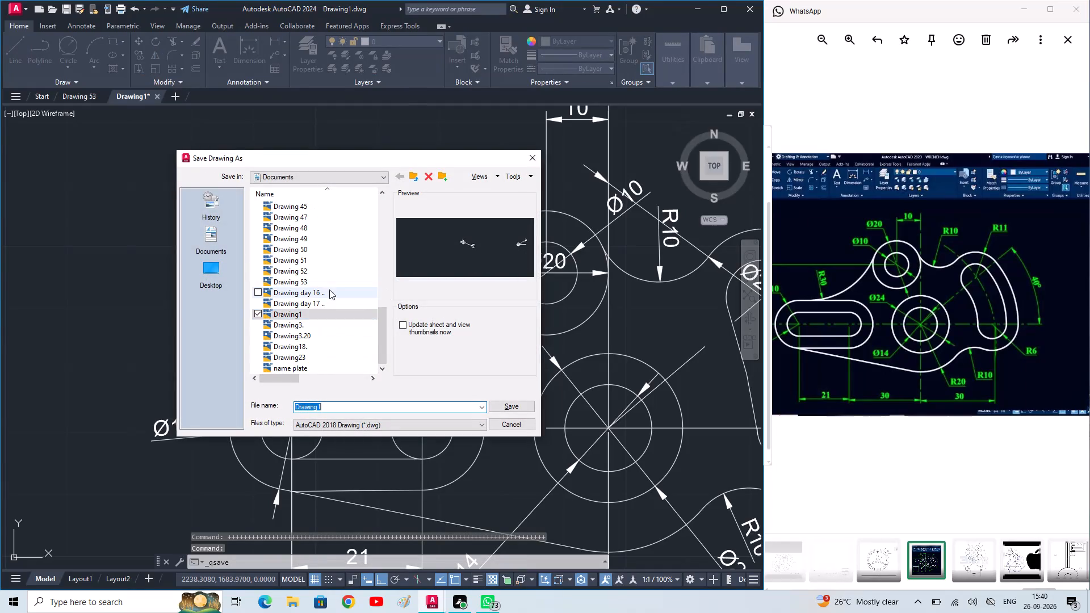
pyautogui.click(329, 282)
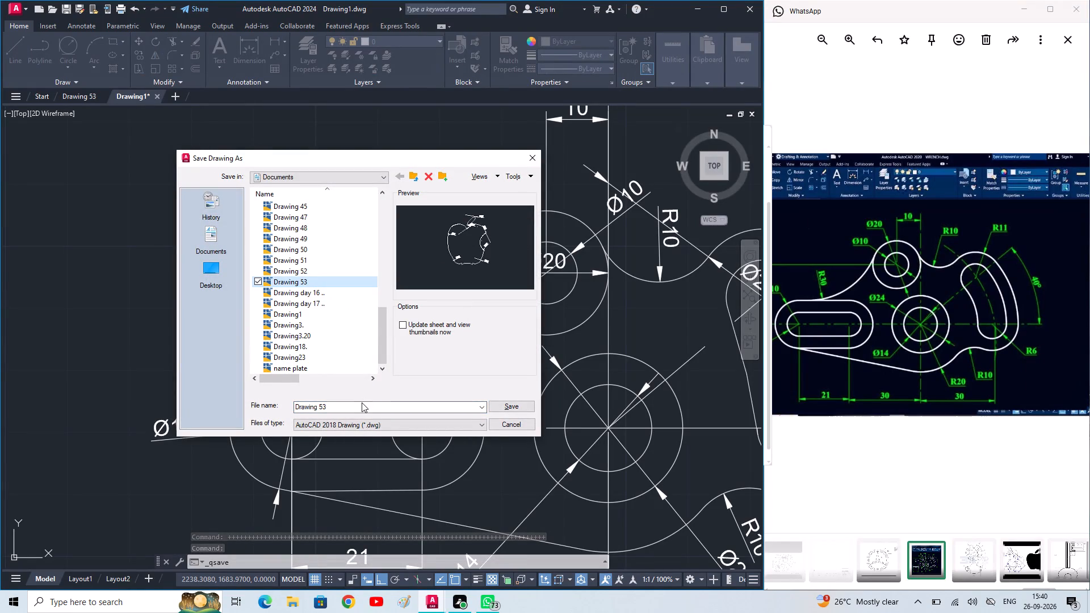
pyautogui.click(362, 402)
pyautogui.click(362, 402)
pyautogui.click(360, 402)
pyautogui.click(350, 403)
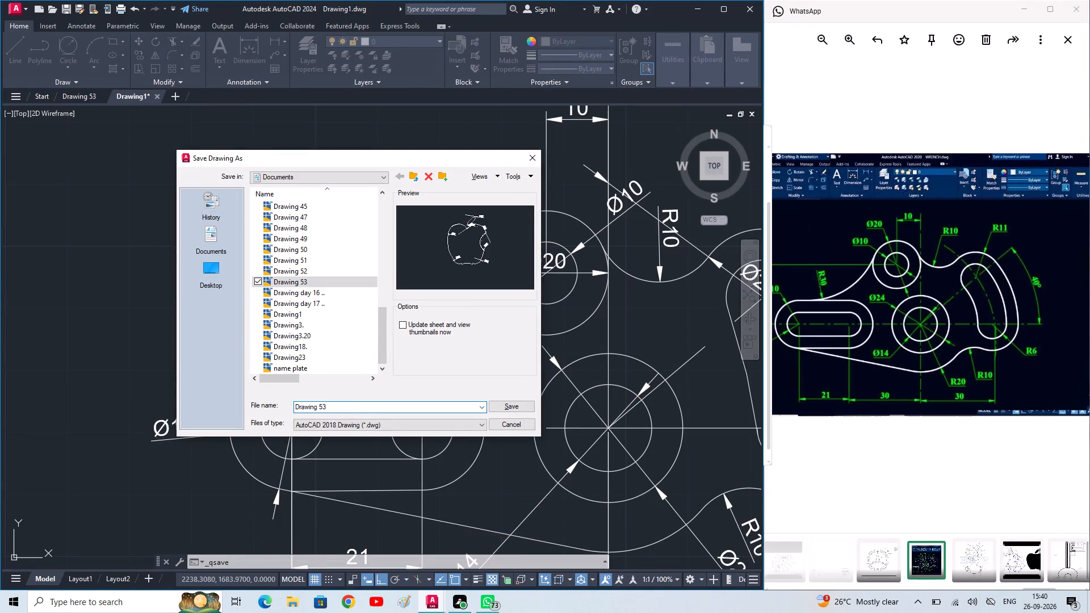
pyautogui.click(350, 404)
pyautogui.press('BackSpace')
pyautogui.press('4')
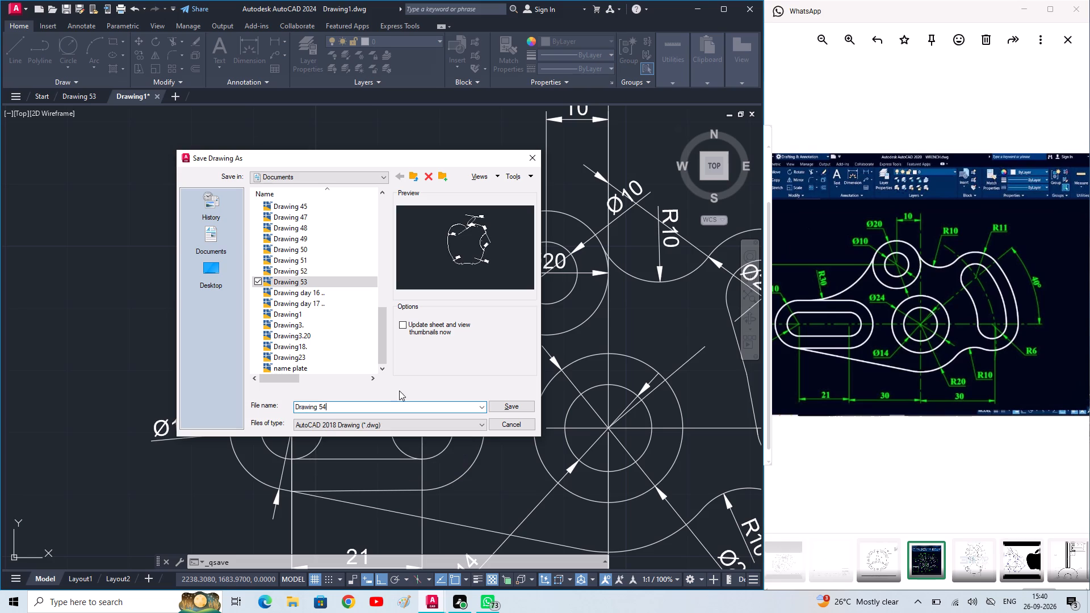
pyautogui.click(521, 412)
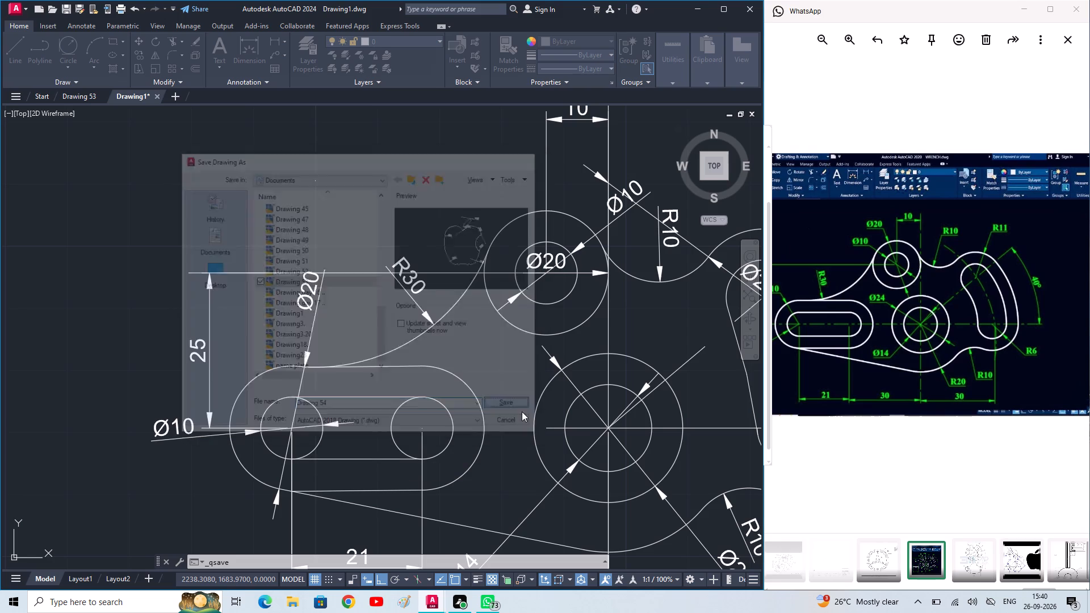